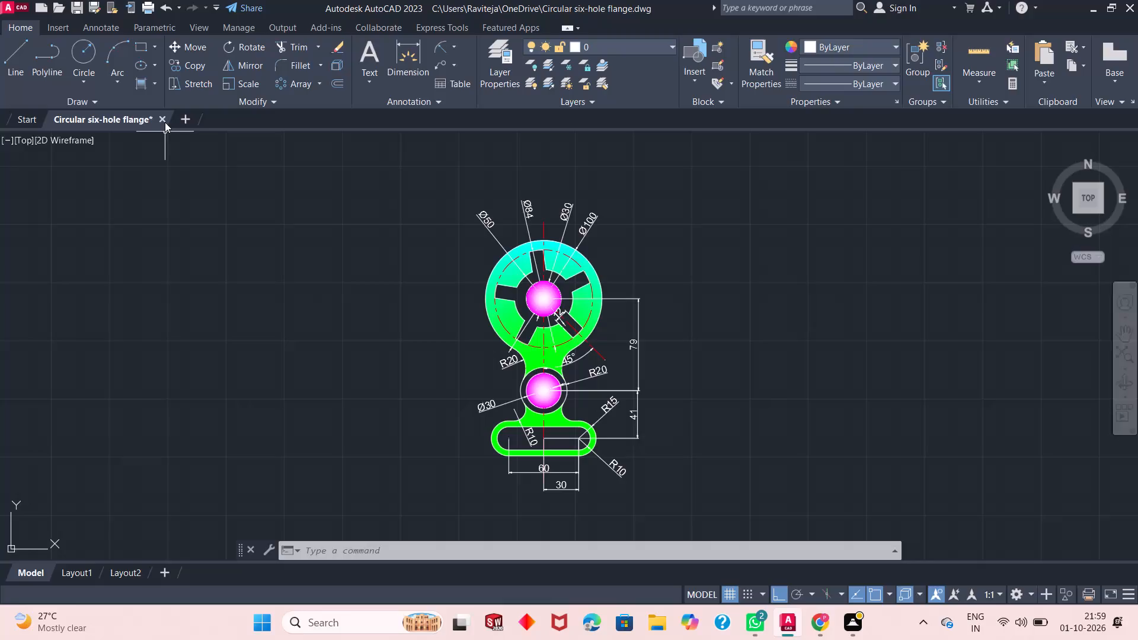
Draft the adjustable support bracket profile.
Close the Circular six-hole flange drawing without saving its changes and create a new blank drawing.
left_click(165, 121)
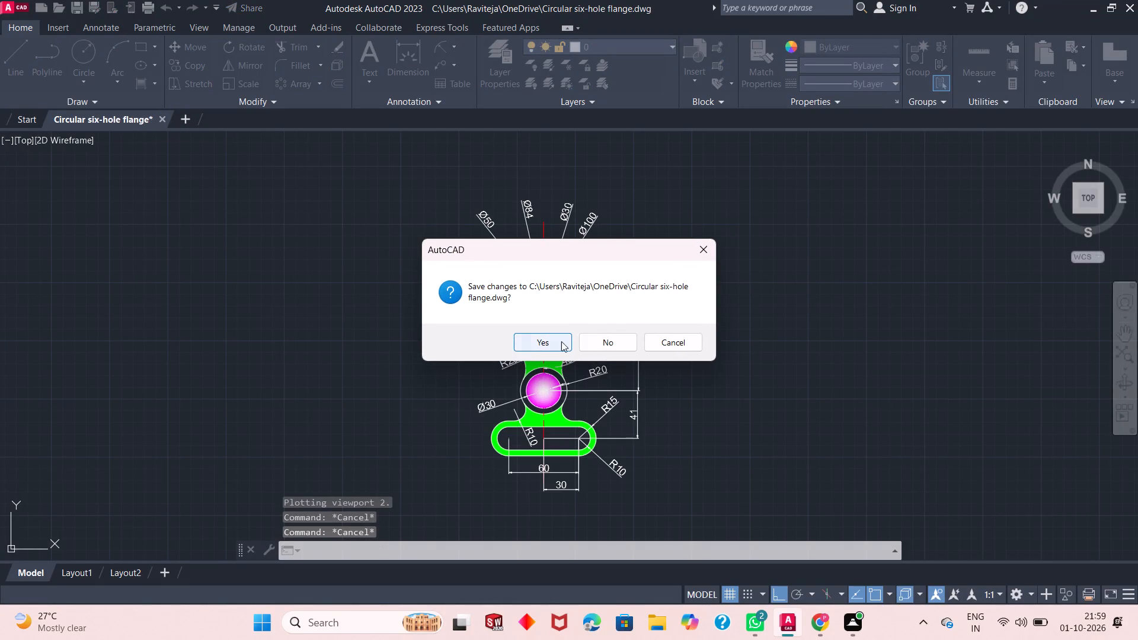
left_click(595, 337)
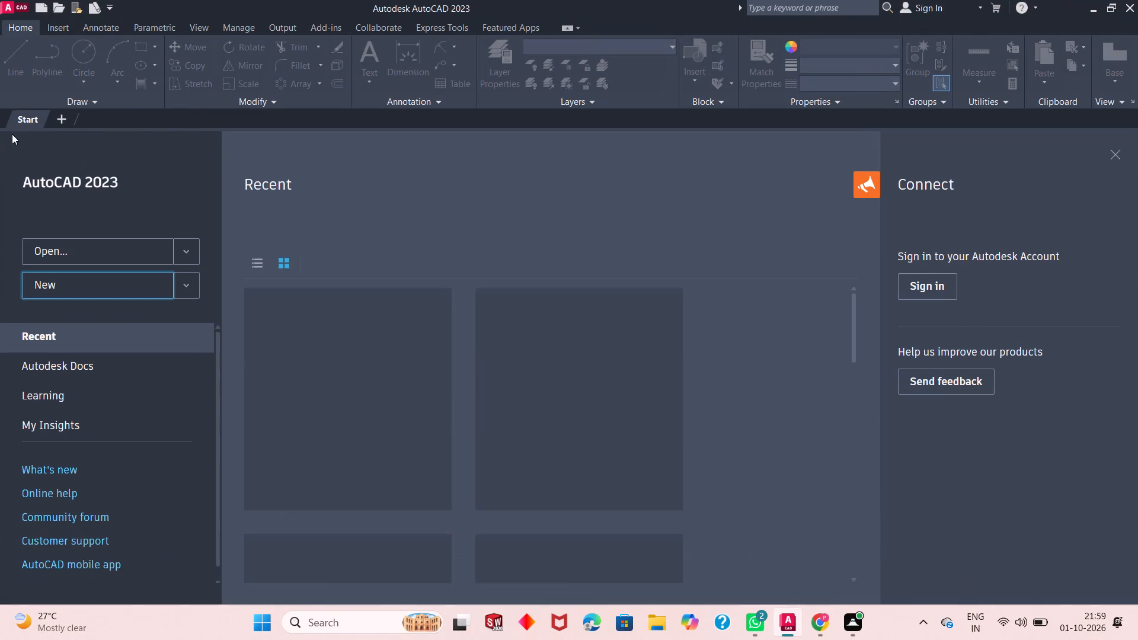
left_click(113, 281)
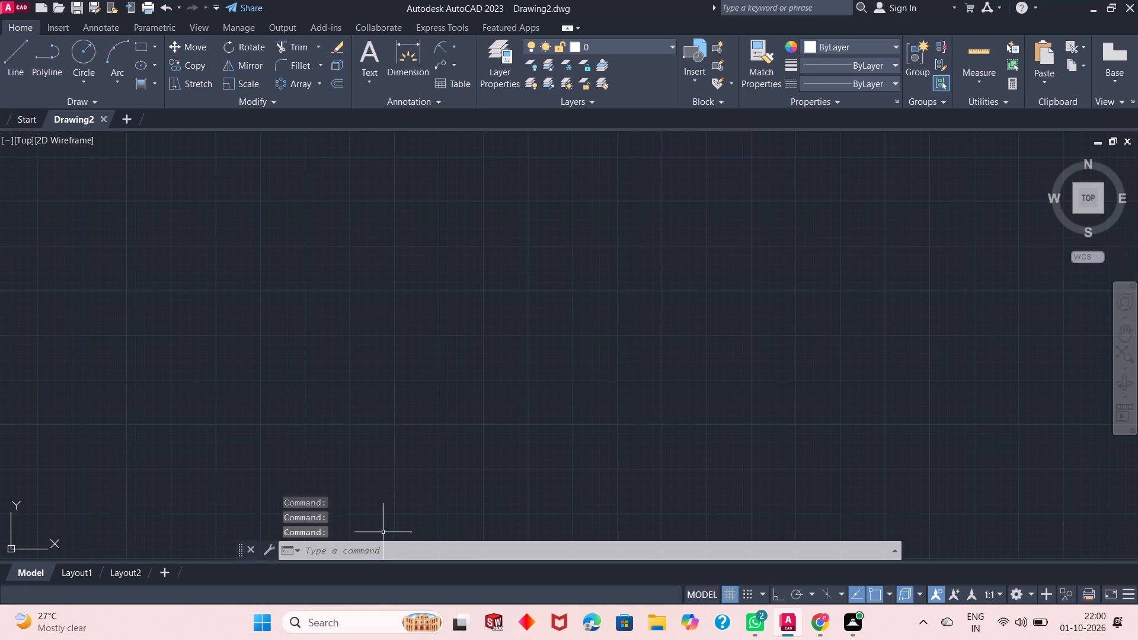
Turn on command log file recording with LOGFILEON.
left_click(383, 552)
type("log")
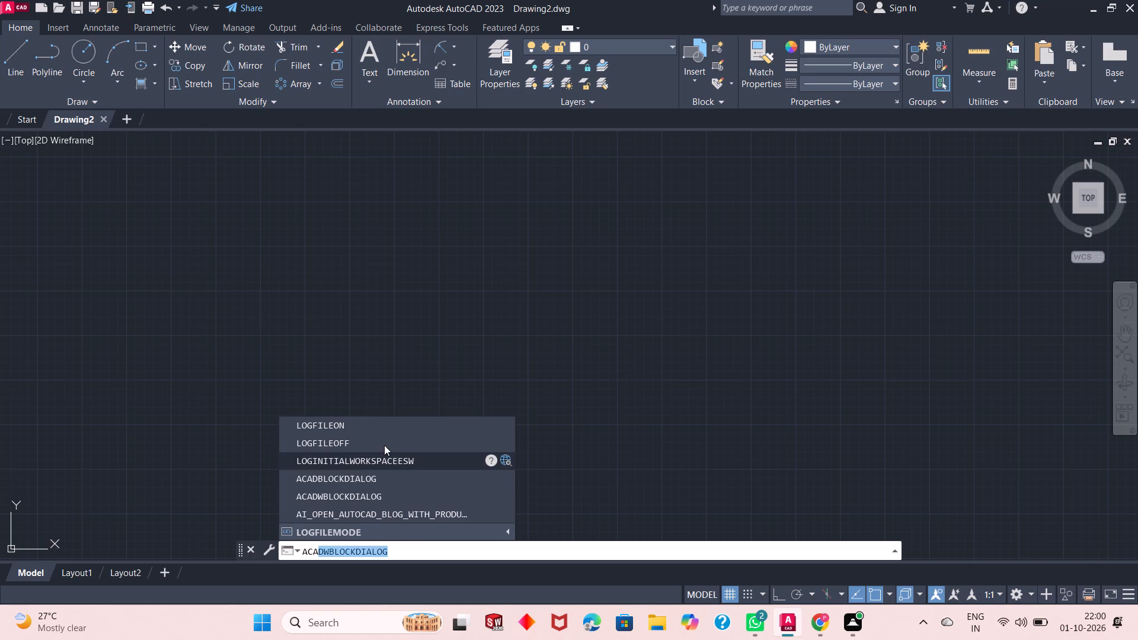
left_click(392, 427)
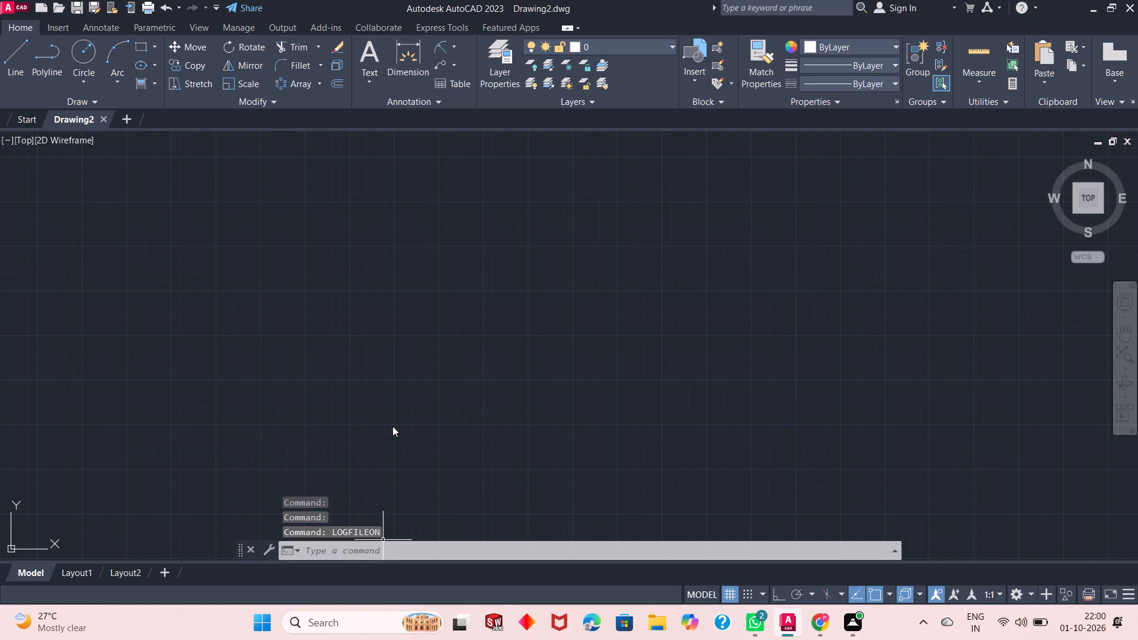
Set the model space limits with the lower left corner at 0,0 and the upper right corner at 100,100.
type("lim")
key("Return")
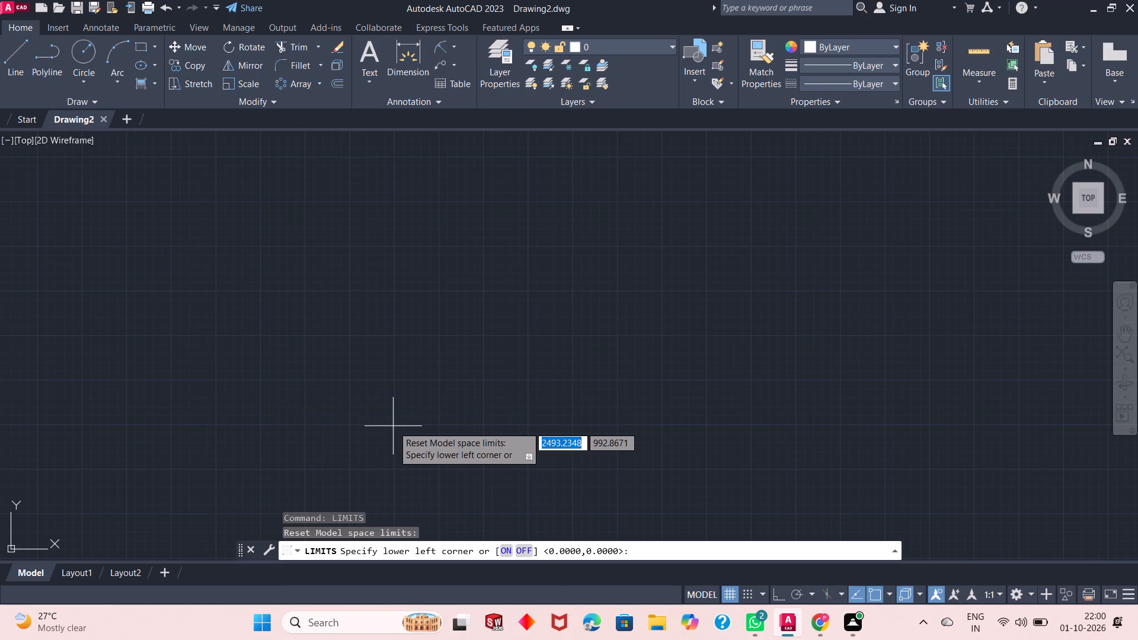
type("0,0")
key("Return")
type("100,100")
key("Return")
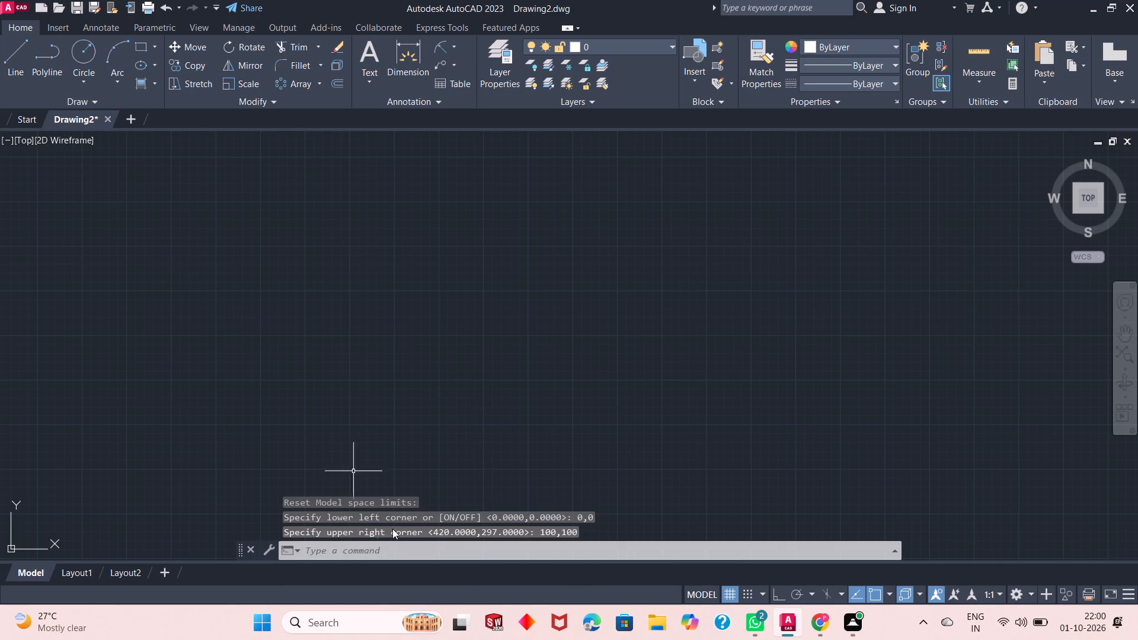
left_click(893, 552)
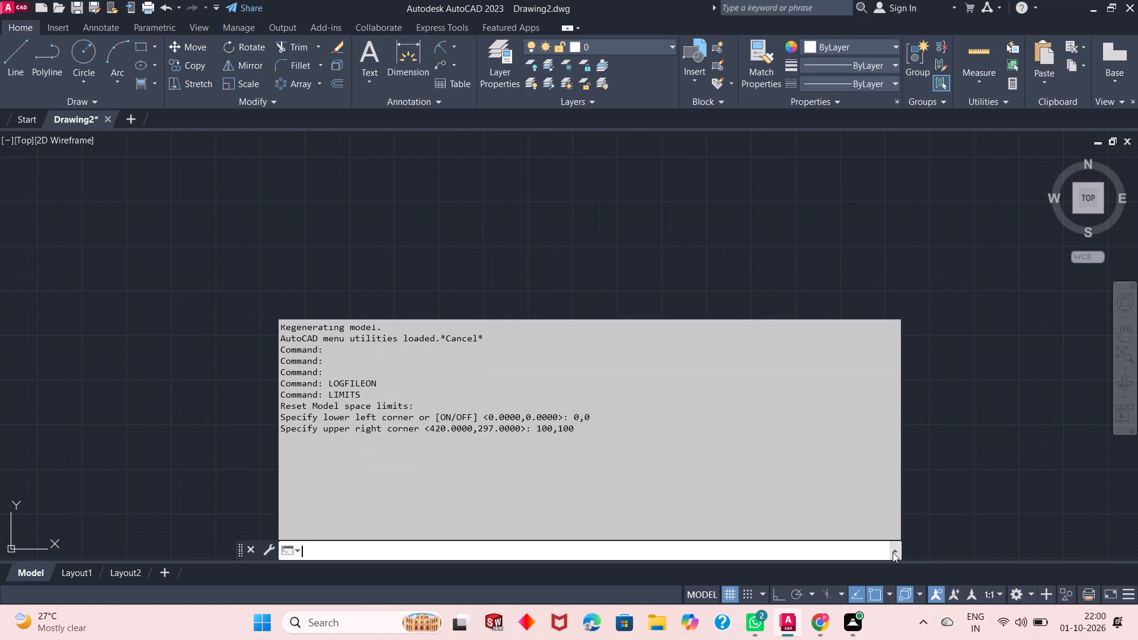
left_click(893, 552)
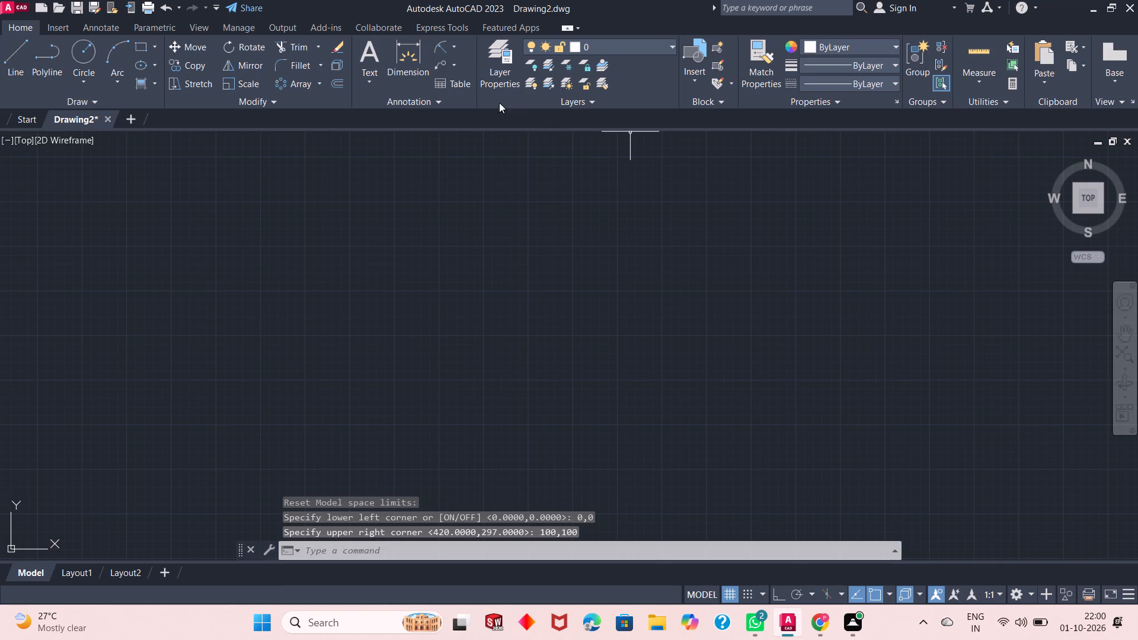
Create a new layer with the default name Layer1 and assign it the red index color 10.
left_click(496, 81)
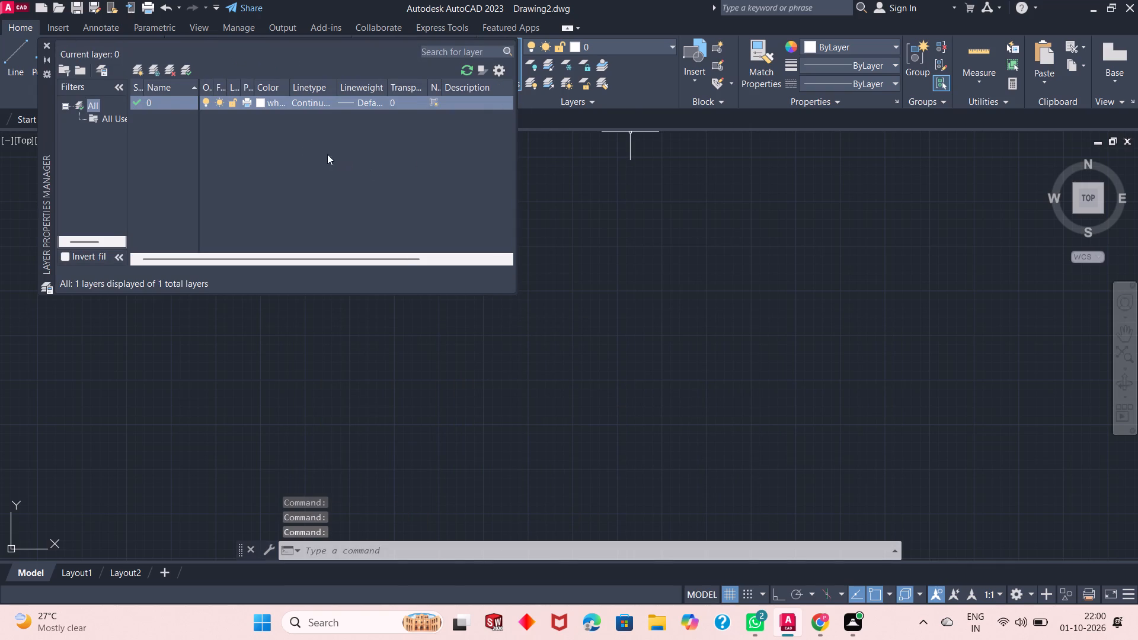
left_click(136, 76)
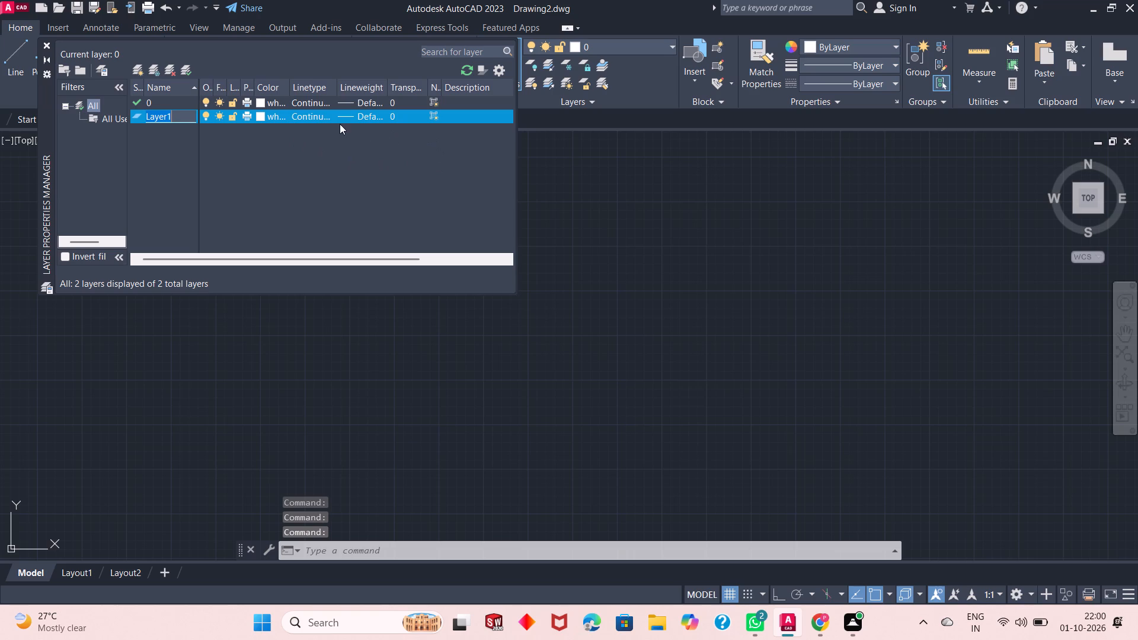
left_click(264, 118)
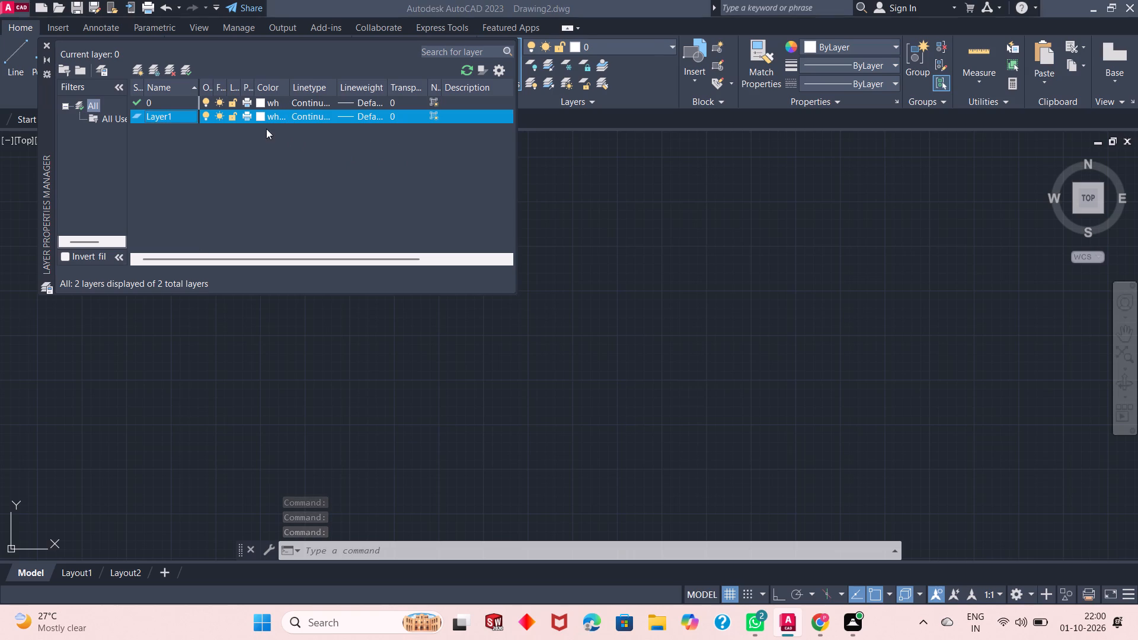
left_click(437, 277)
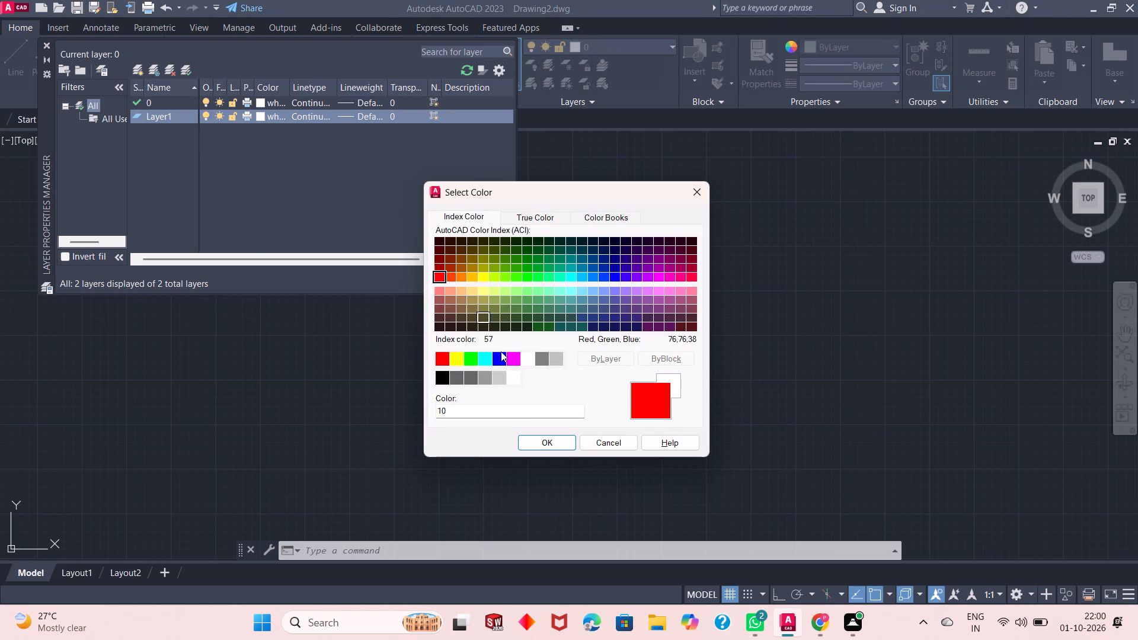
left_click(541, 446)
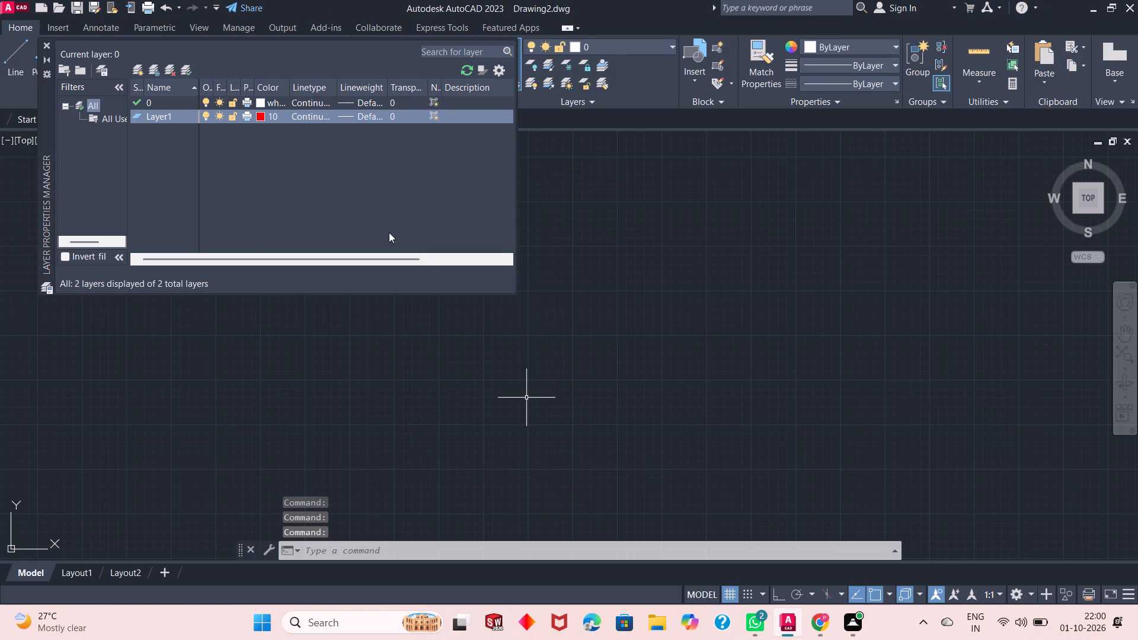
Load the CENTER2 linetype from acadiso.lin and assign it to Layer1.
left_click(311, 117)
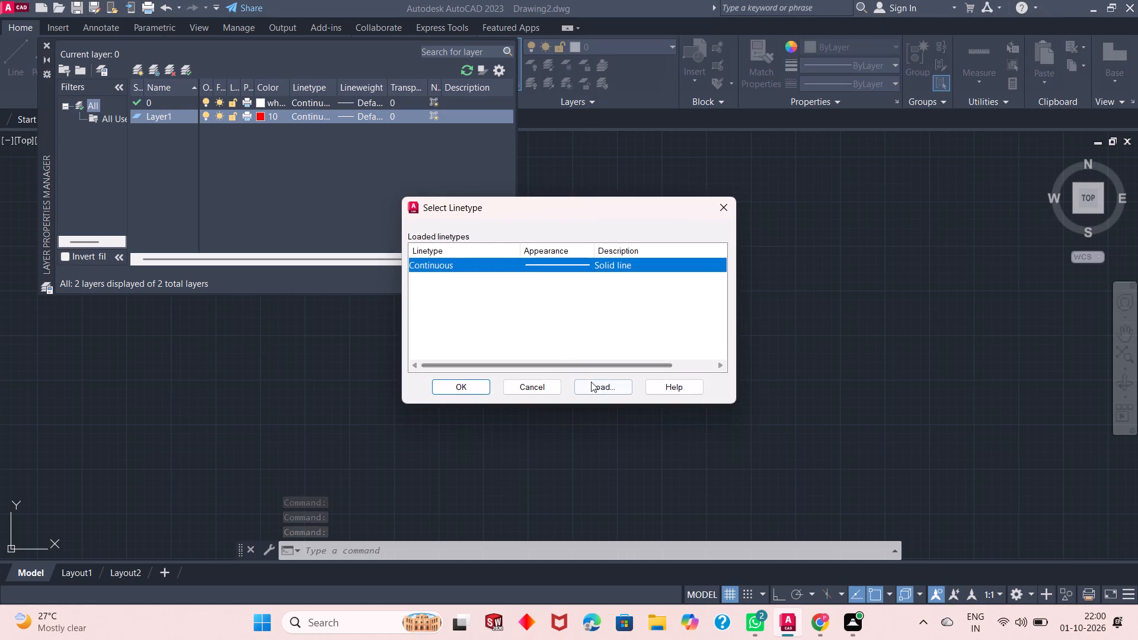
left_click(597, 389)
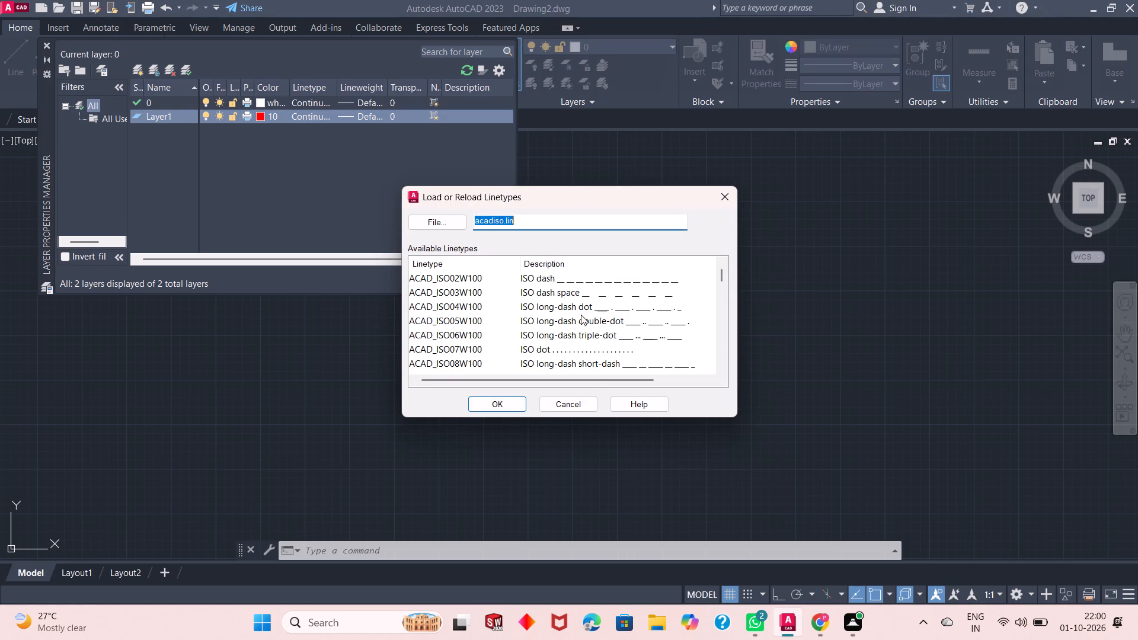
scroll(603, 337, "down", 4)
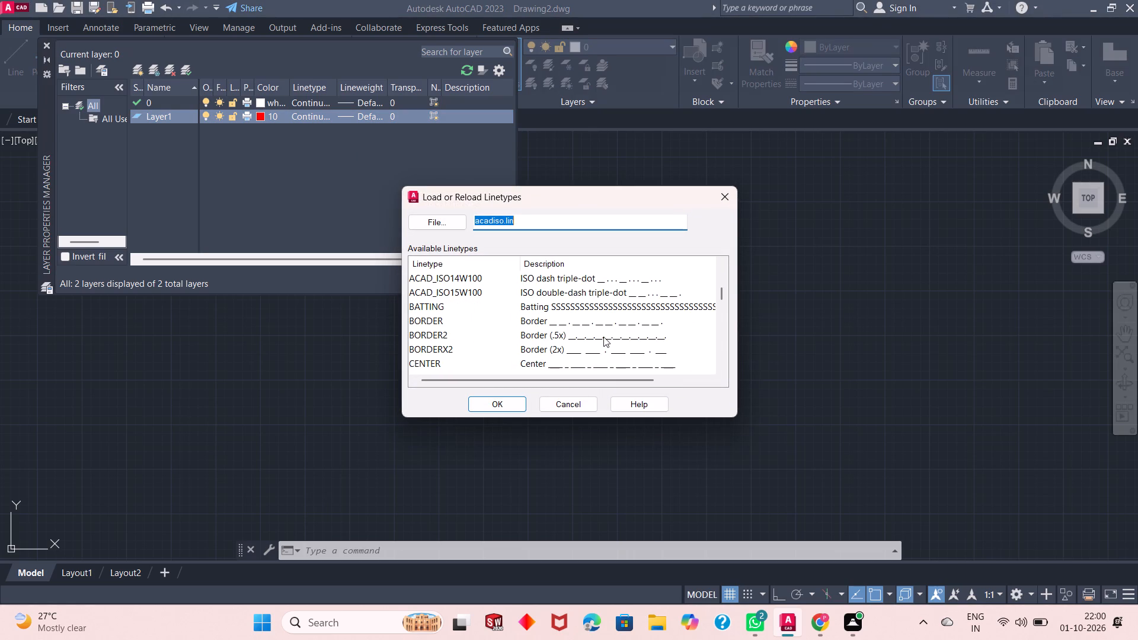
scroll(603, 337, "down", 1)
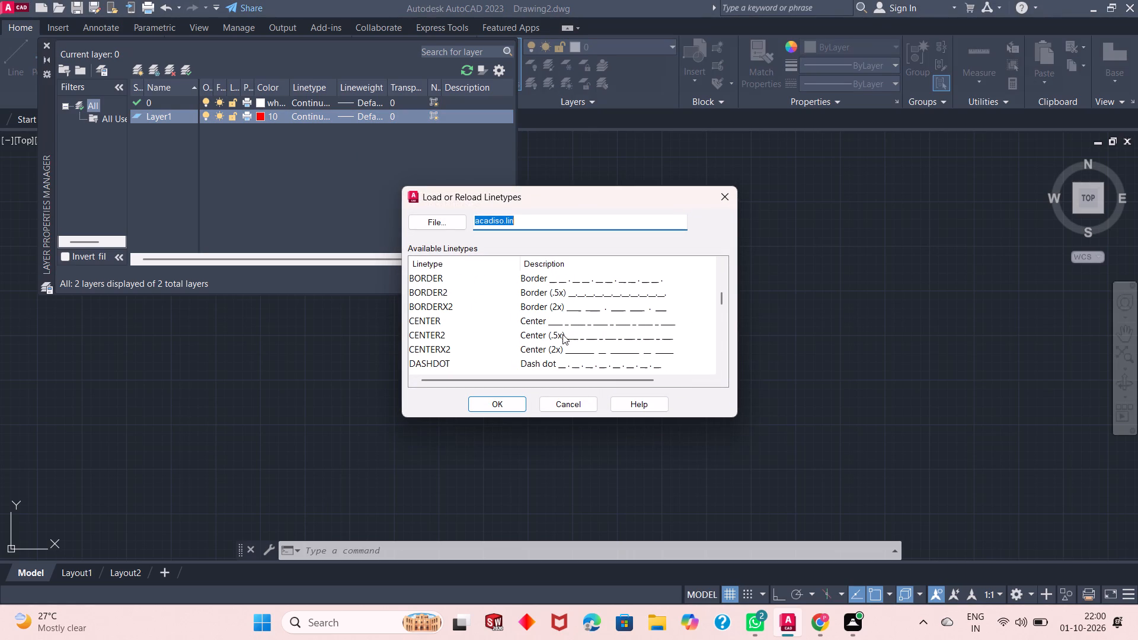
left_click(553, 335)
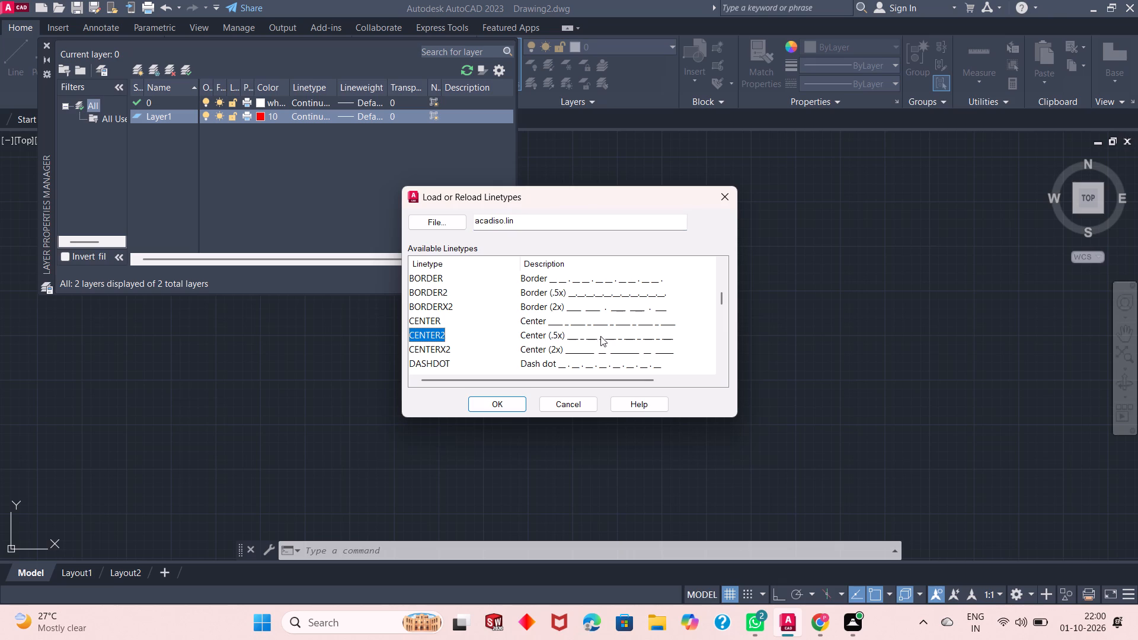
left_click(509, 404)
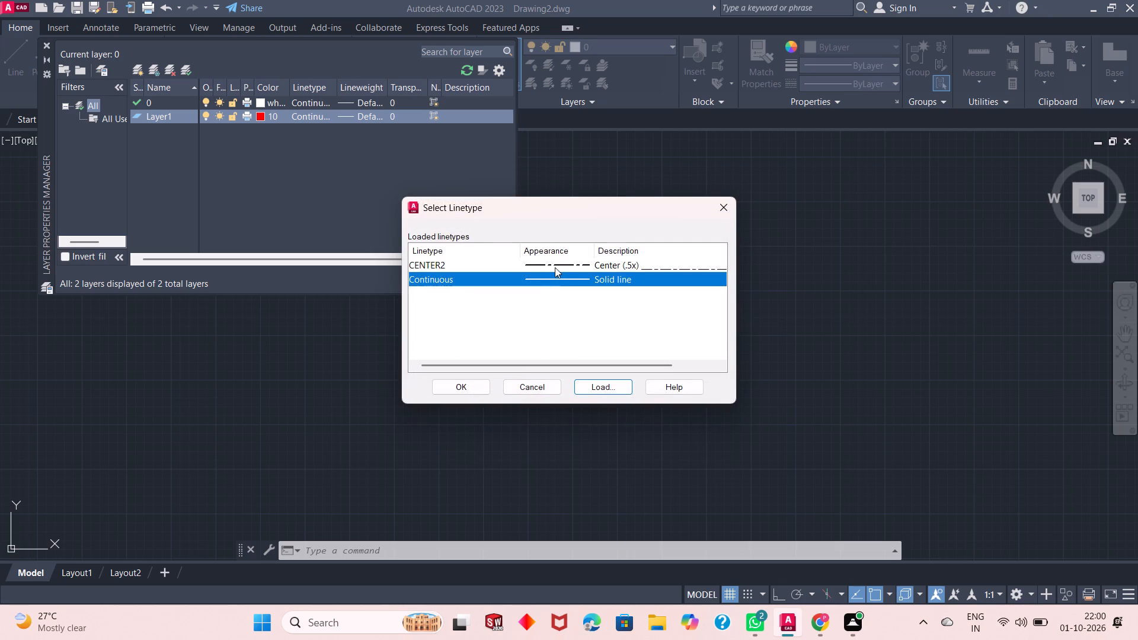
left_click(561, 265)
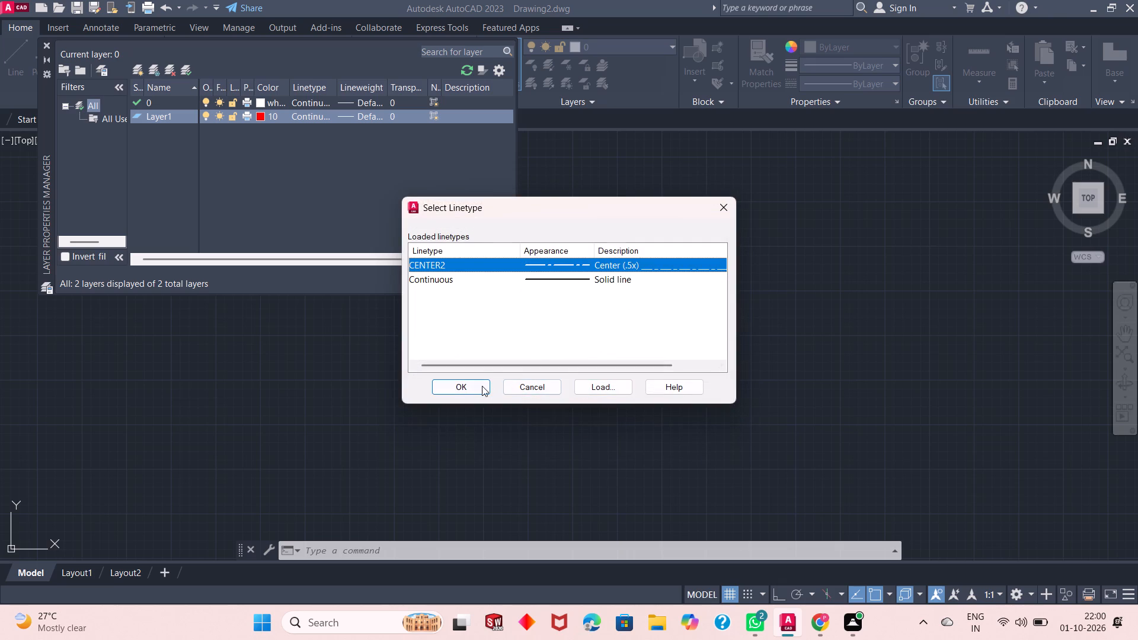
left_click(479, 386)
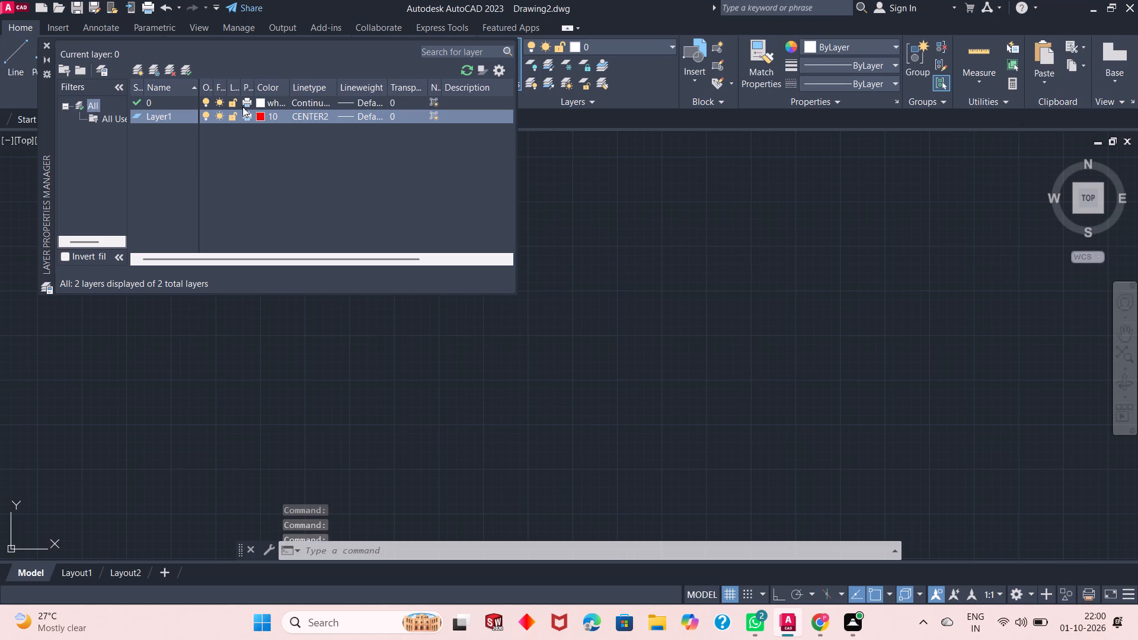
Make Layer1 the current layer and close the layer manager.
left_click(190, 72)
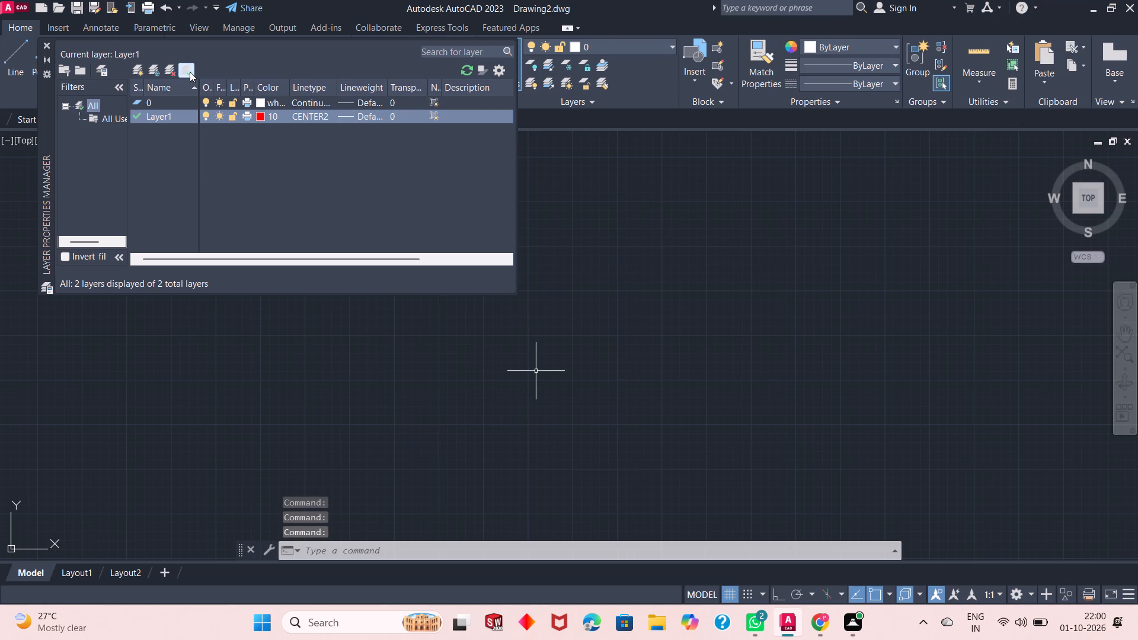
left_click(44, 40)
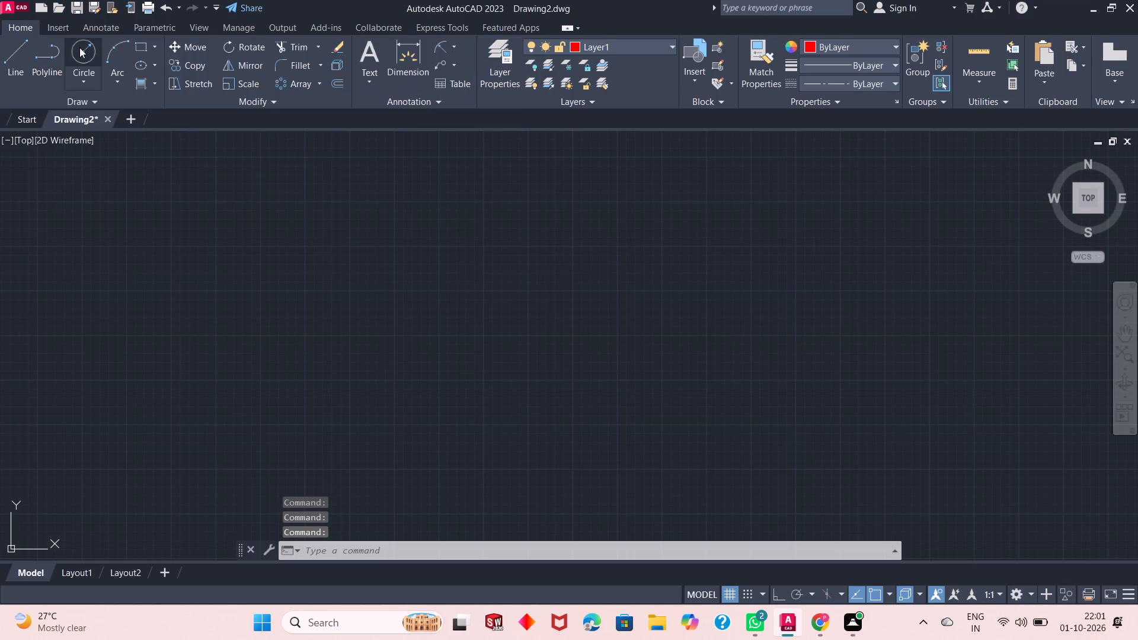
Switch the current layer to layer 0.
left_click(606, 46)
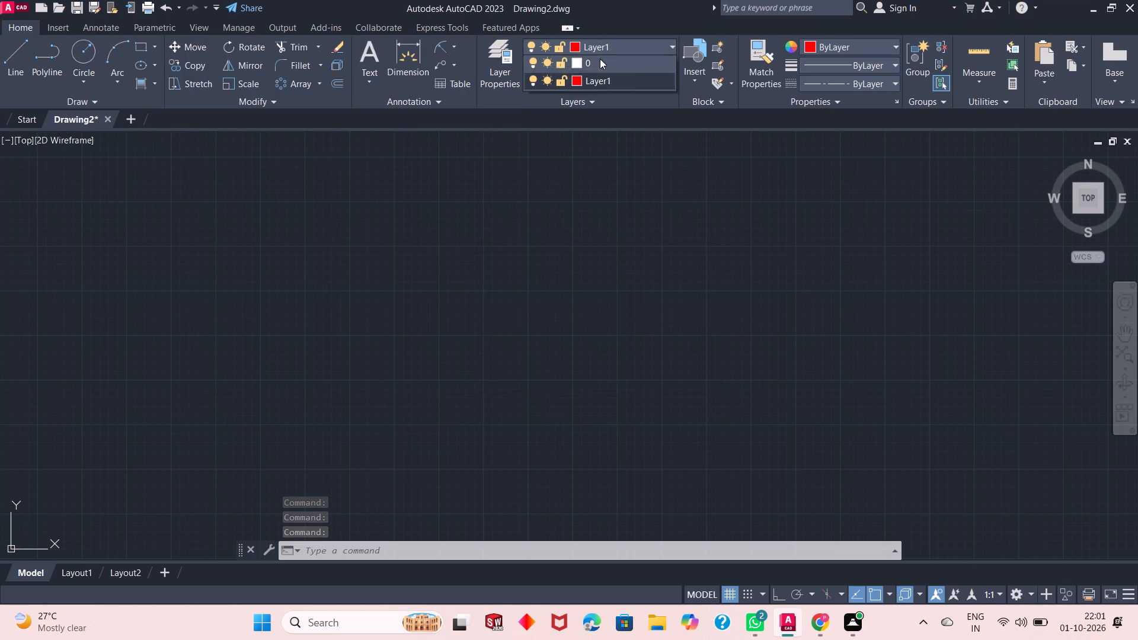
left_click(600, 68)
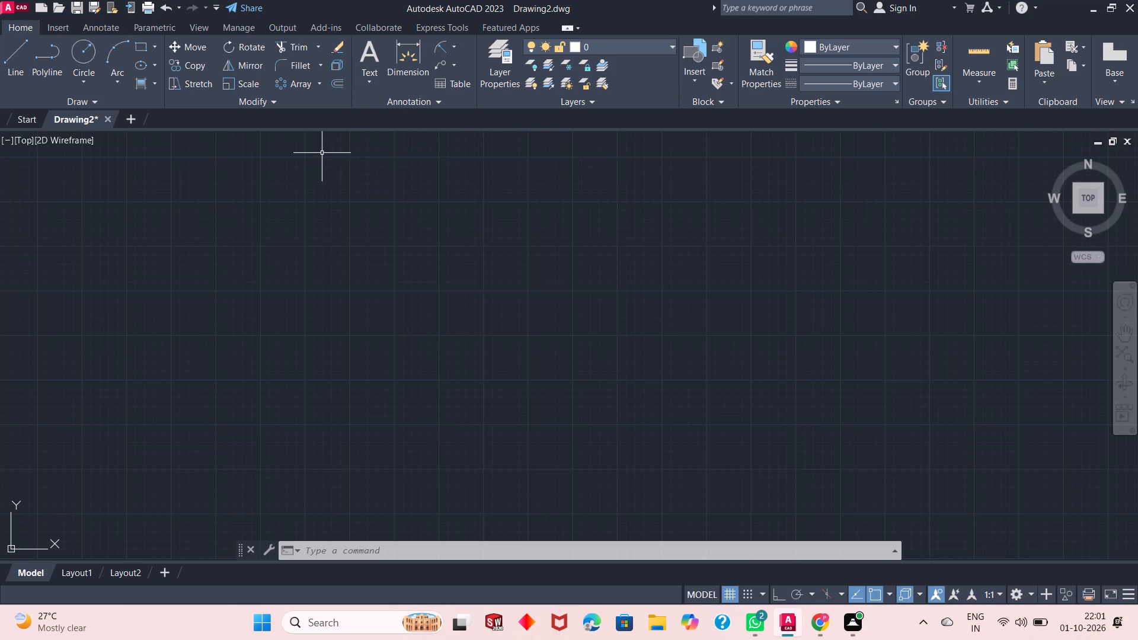
Draw a circle with a radius of 44 in an empty area of the new drawing.
left_click(84, 44)
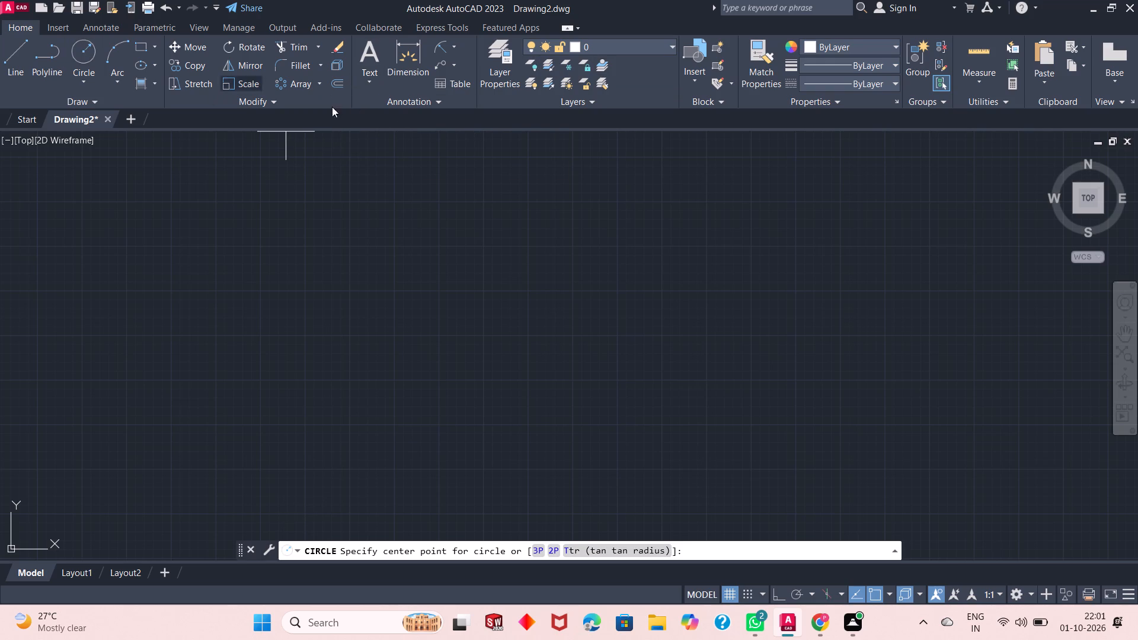
left_click(531, 196)
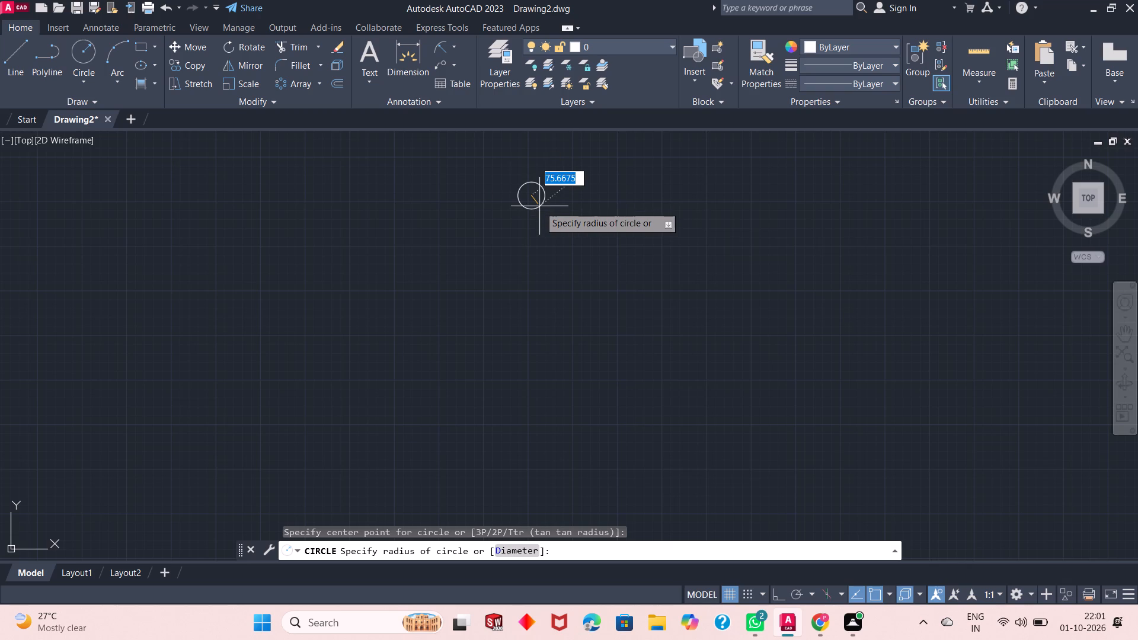
scroll(536, 196, "up", 4)
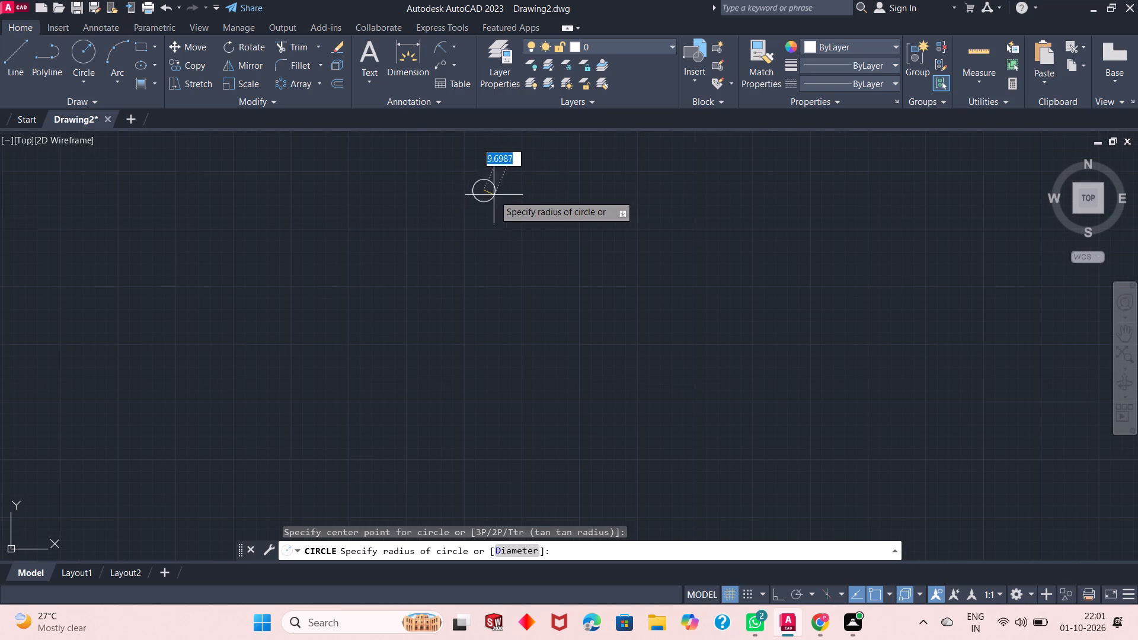
scroll(465, 177, "up", 1)
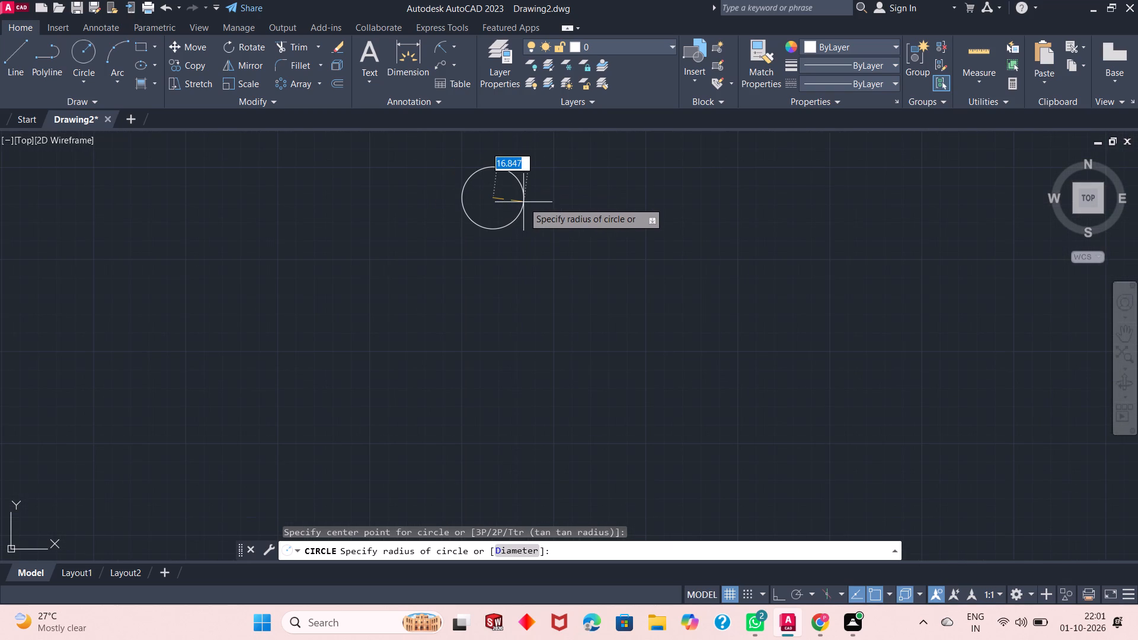
type("44")
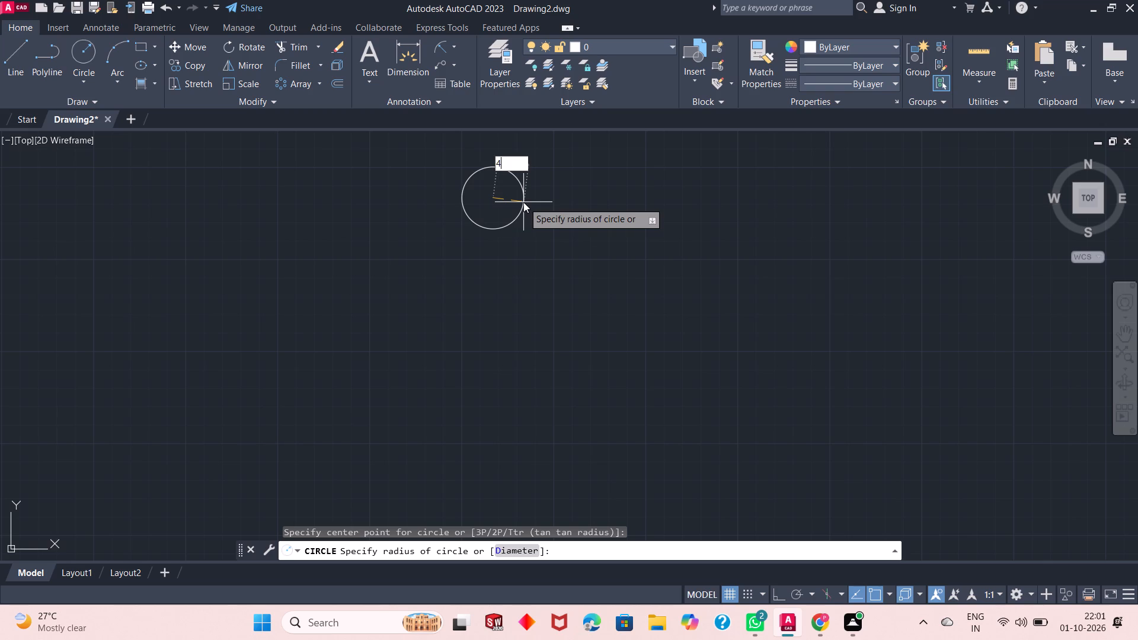
key("Return")
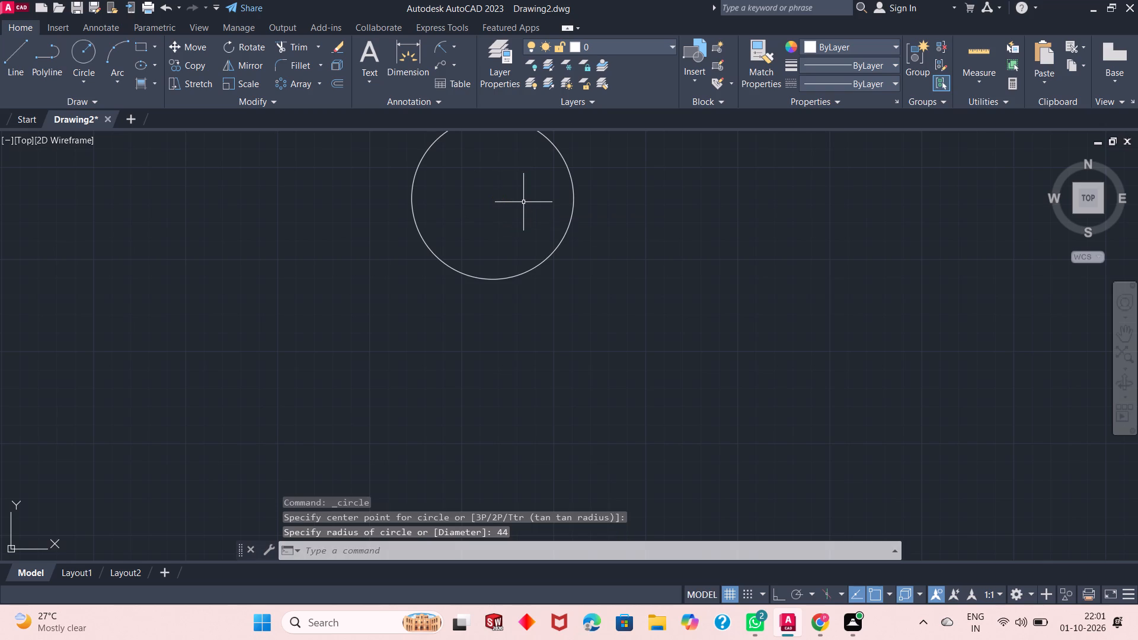
scroll(518, 172, "down", 2)
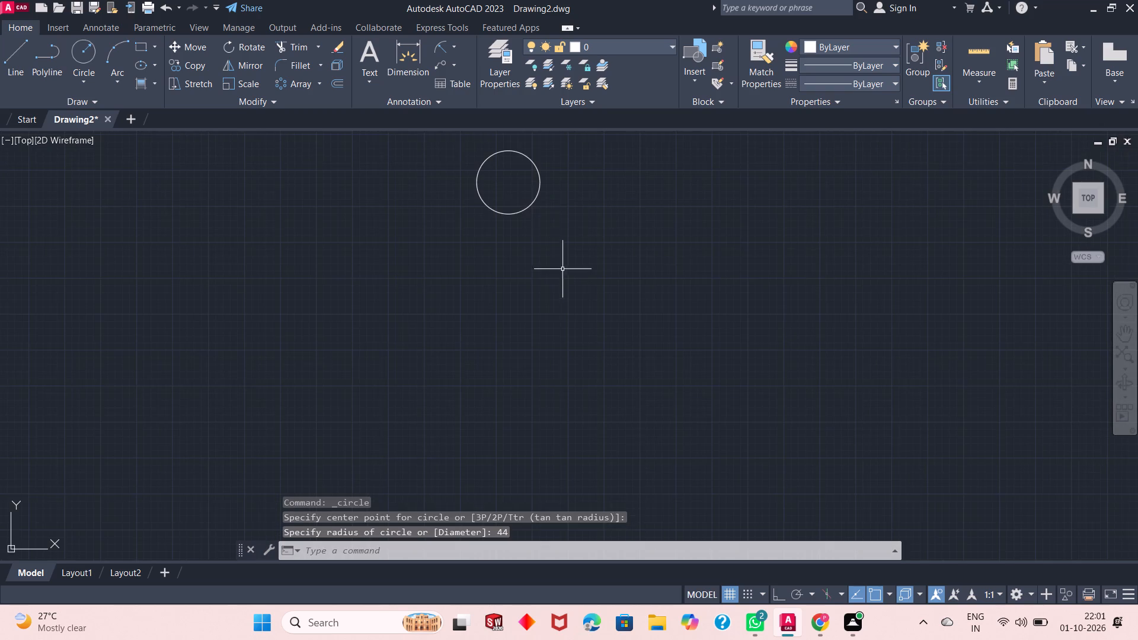
scroll(564, 303, "down", 1)
scroll(538, 241, "up", 2)
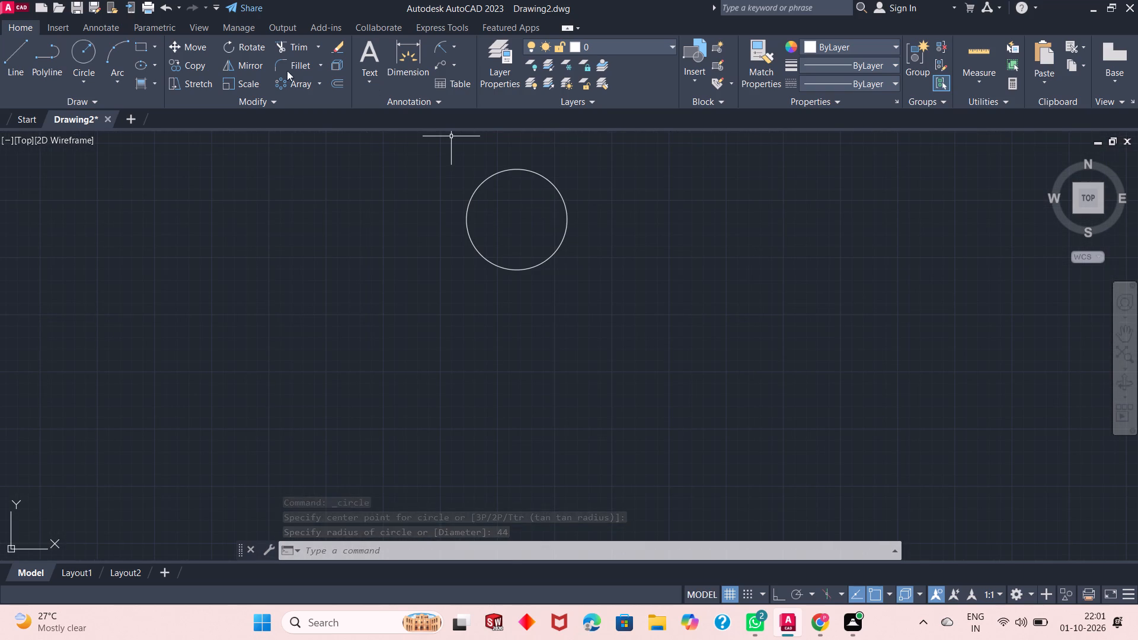
Draw a circle with a radius of 22 concentric with the existing circle.
left_click(89, 62)
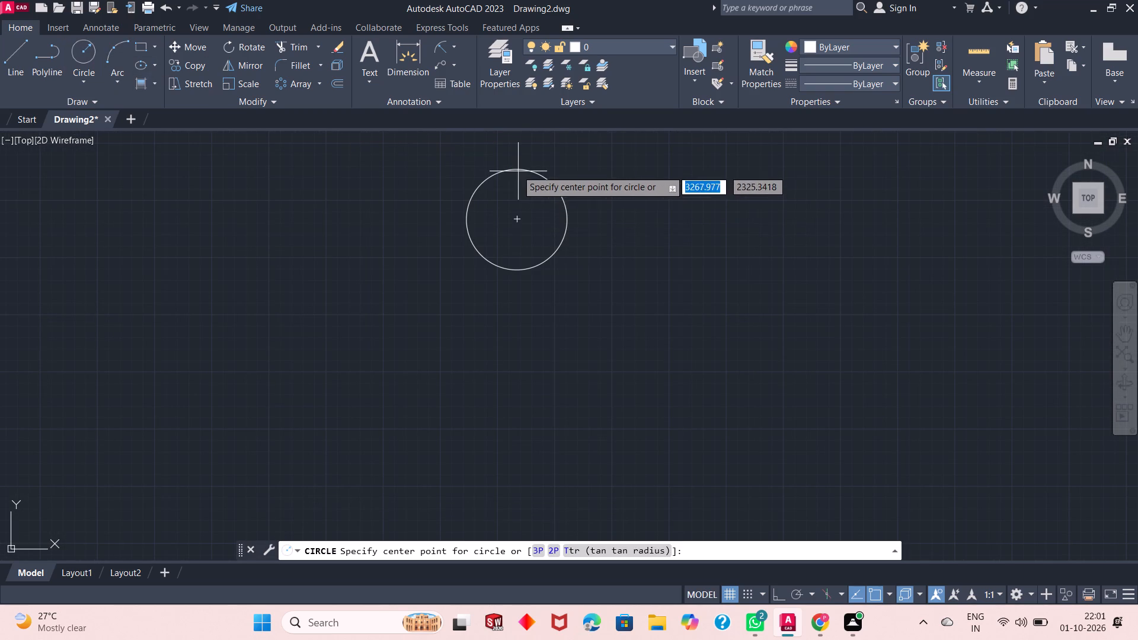
left_click(514, 220)
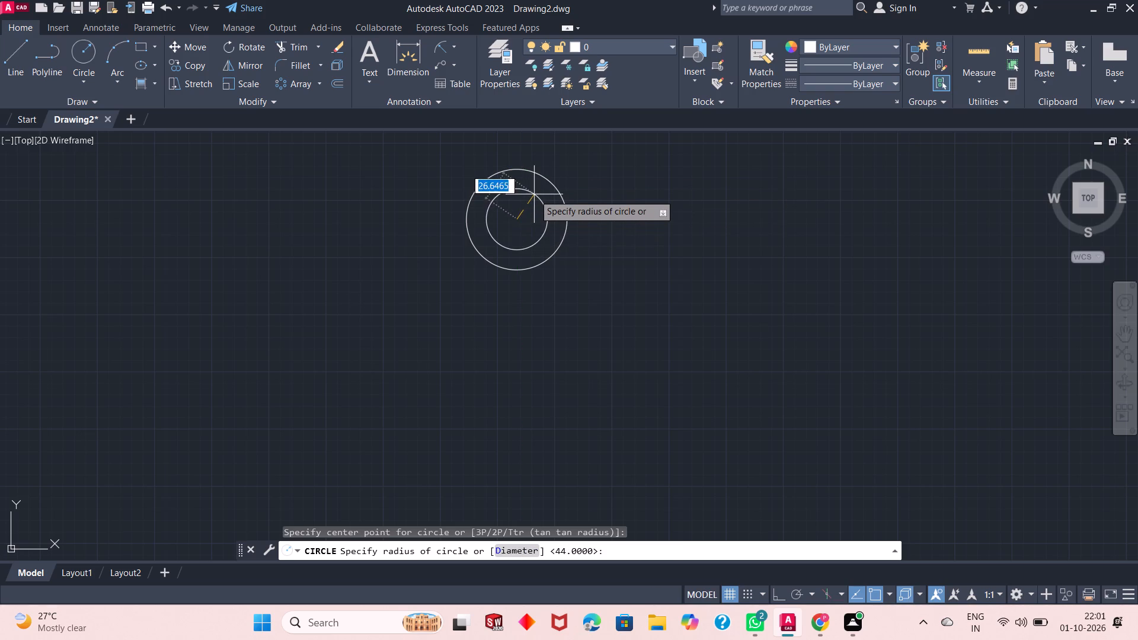
type("22")
key("Return")
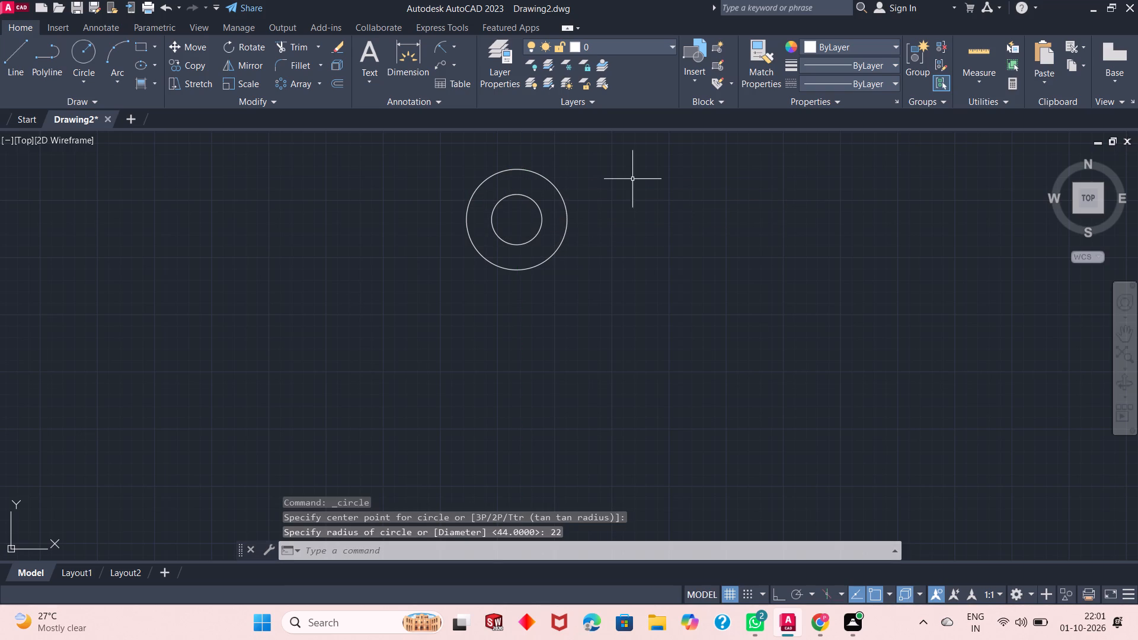
left_click(85, 55)
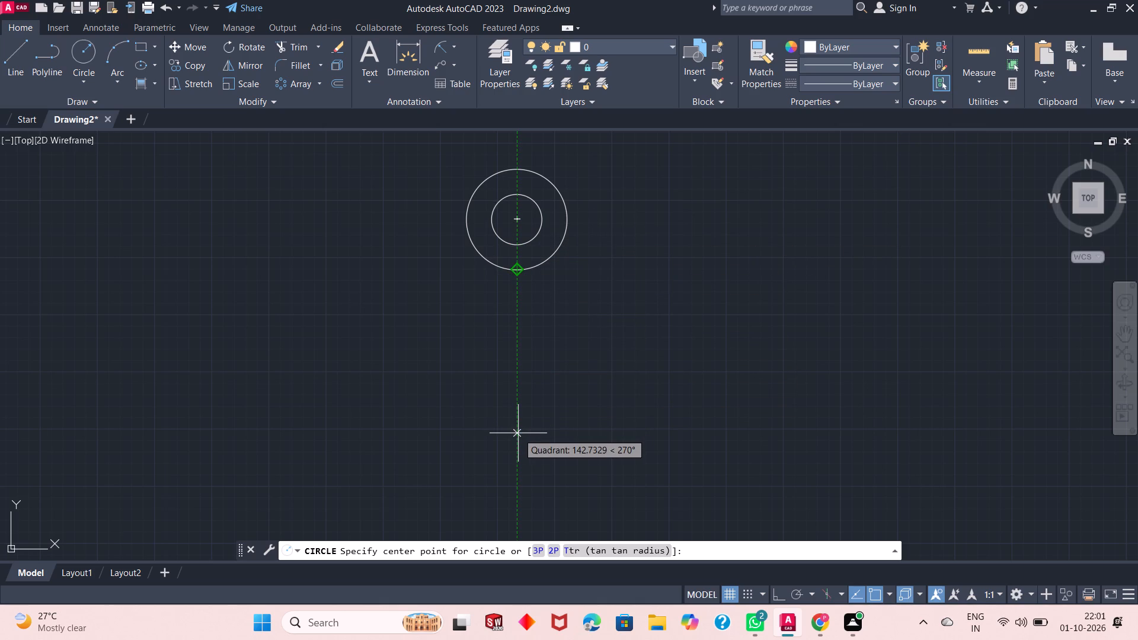
key("Escape")
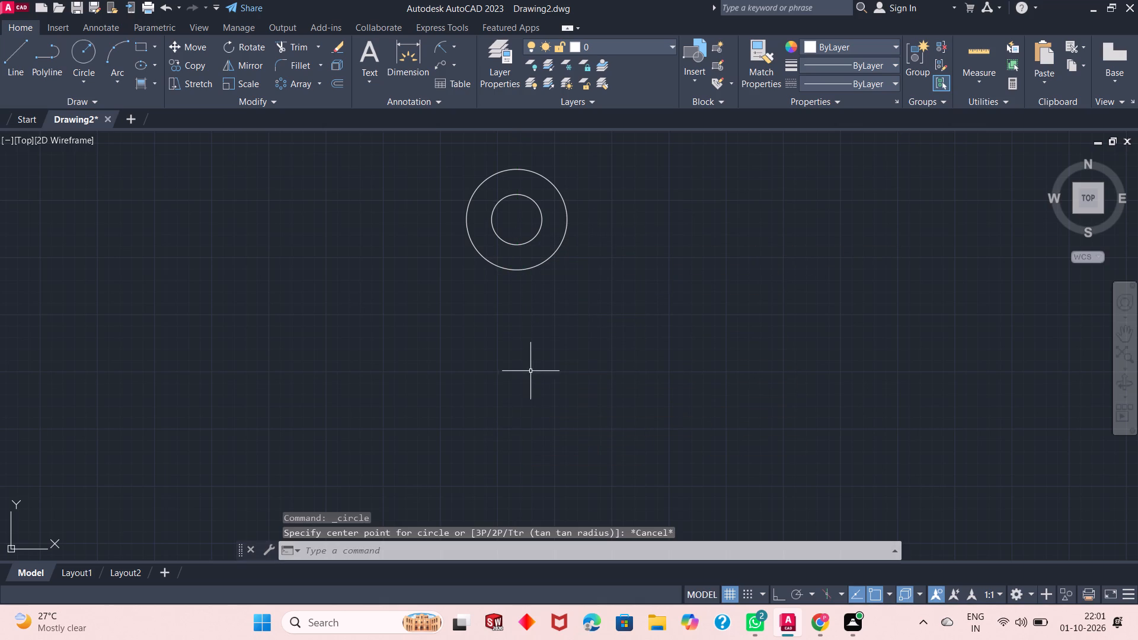
On Layer1 with Ortho on, draw a vertical centerline 176 long downward from the centre of the concentric circles.
scroll(517, 149, "down", 2)
scroll(525, 184, "up", 1)
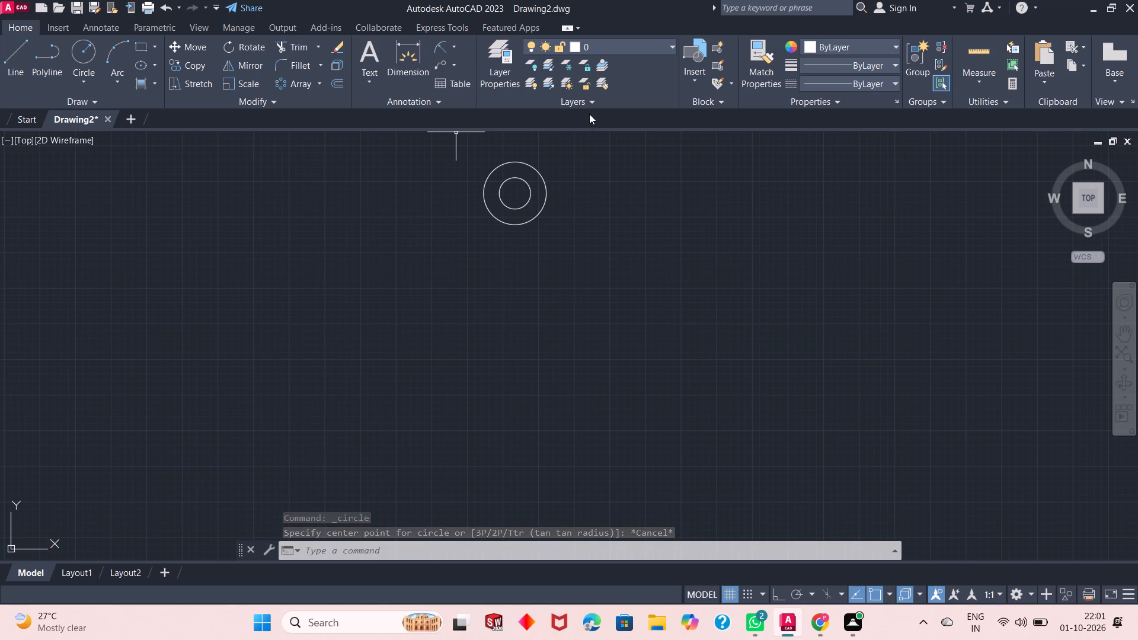
left_click(641, 47)
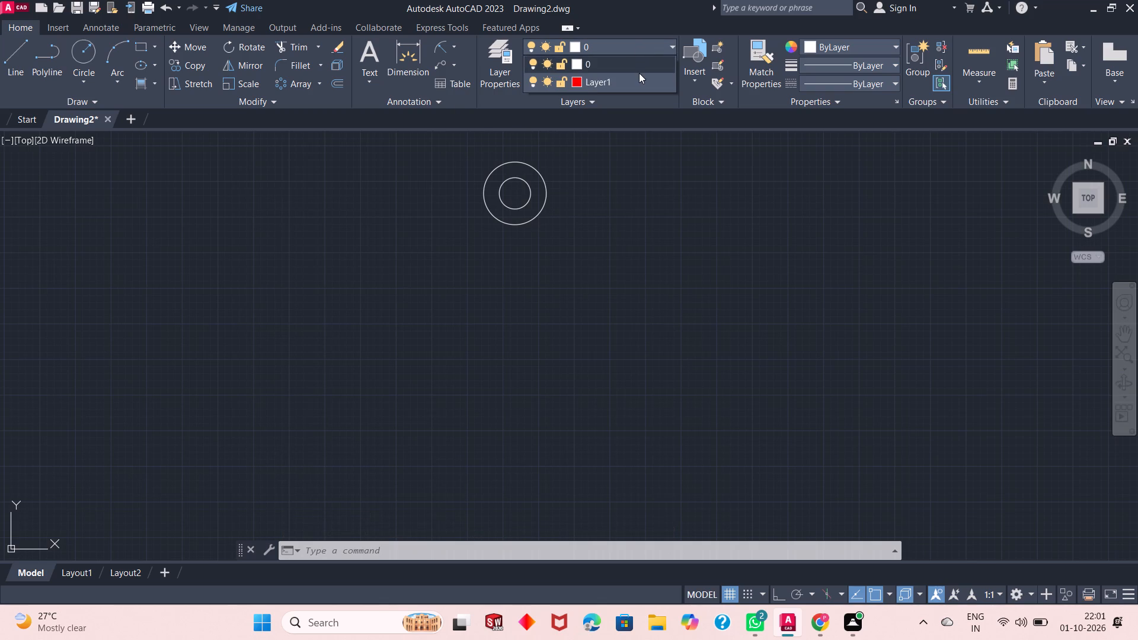
left_click(639, 81)
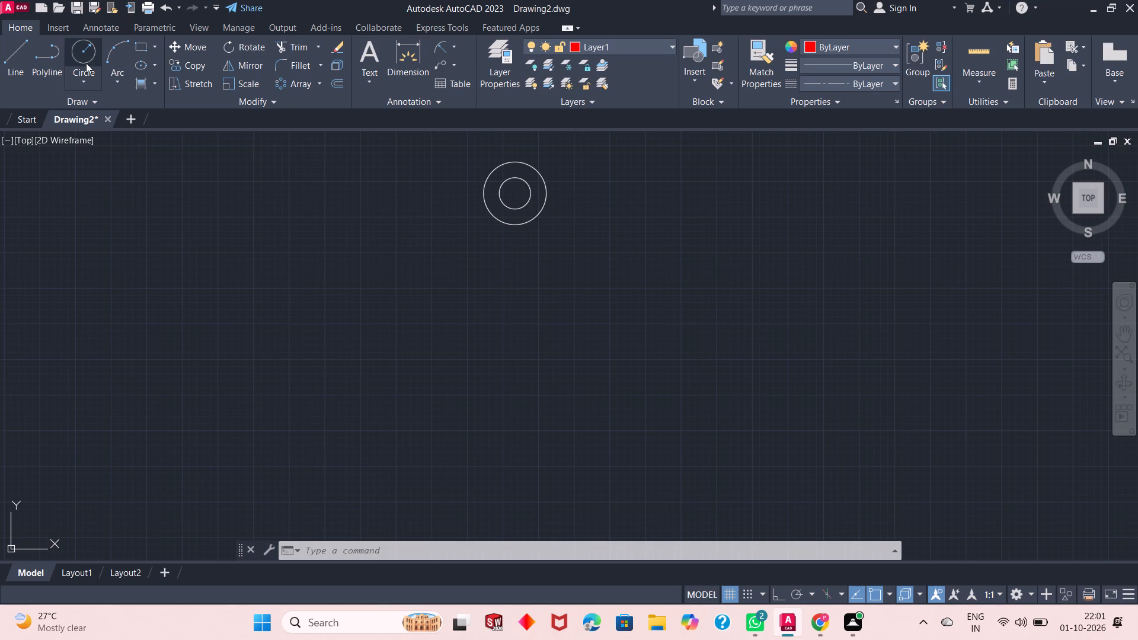
left_click(11, 59)
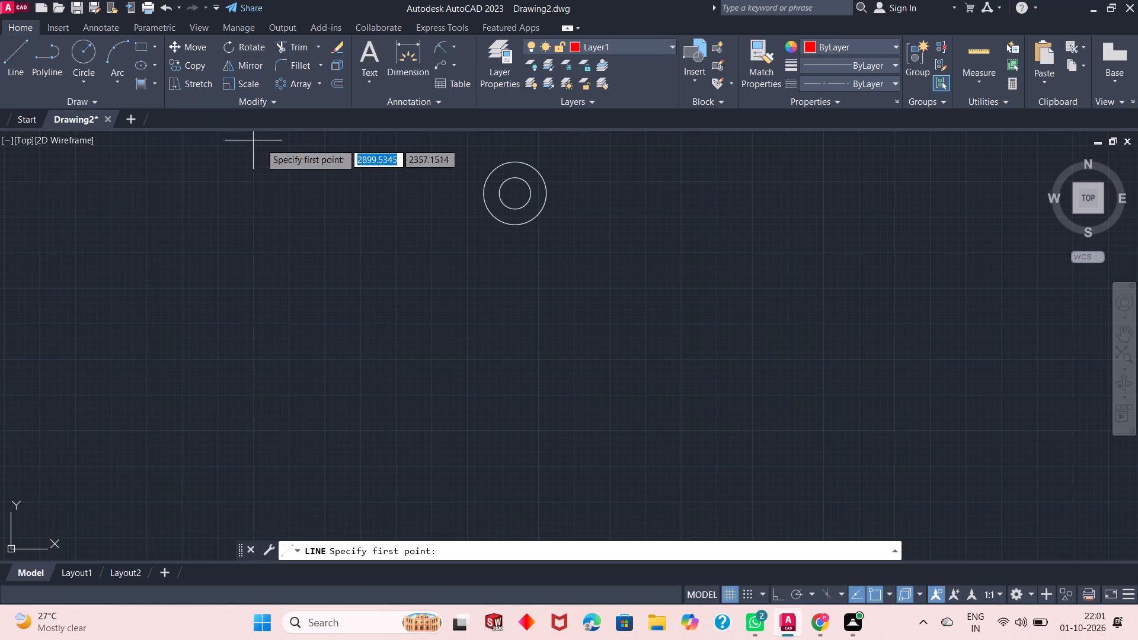
left_click(514, 192)
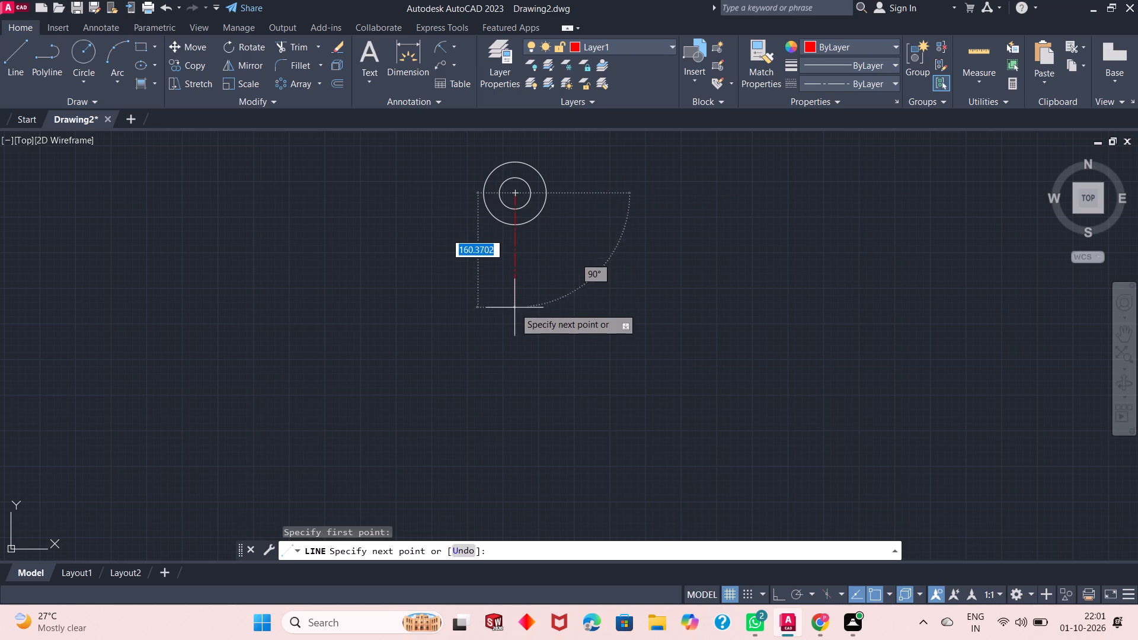
key("F8")
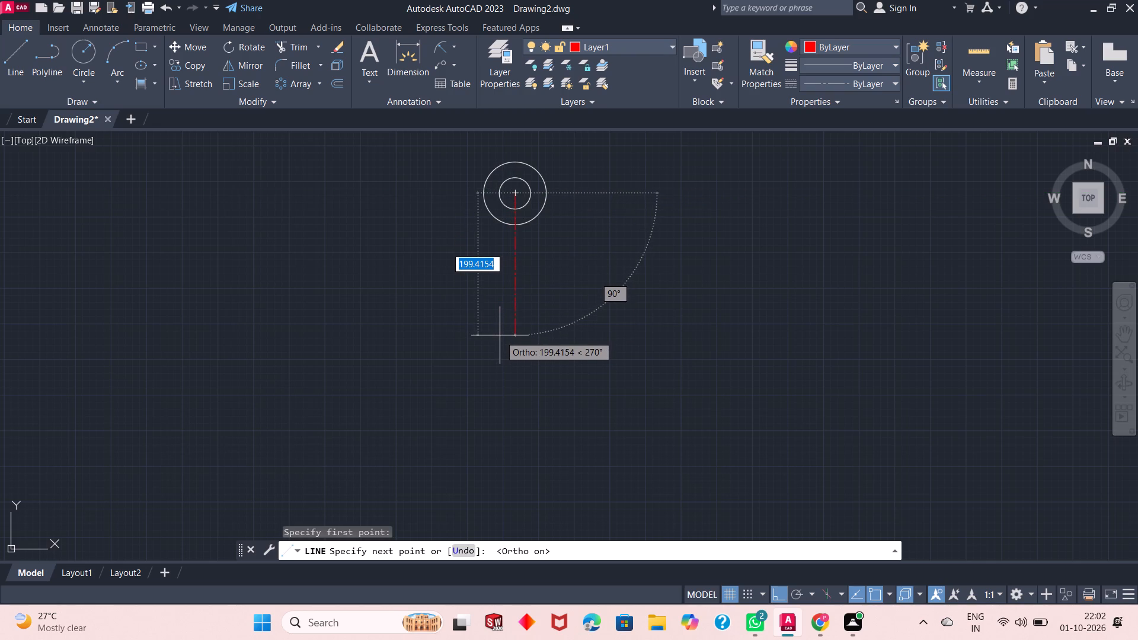
type("176")
key("Return")
right_click(500, 332)
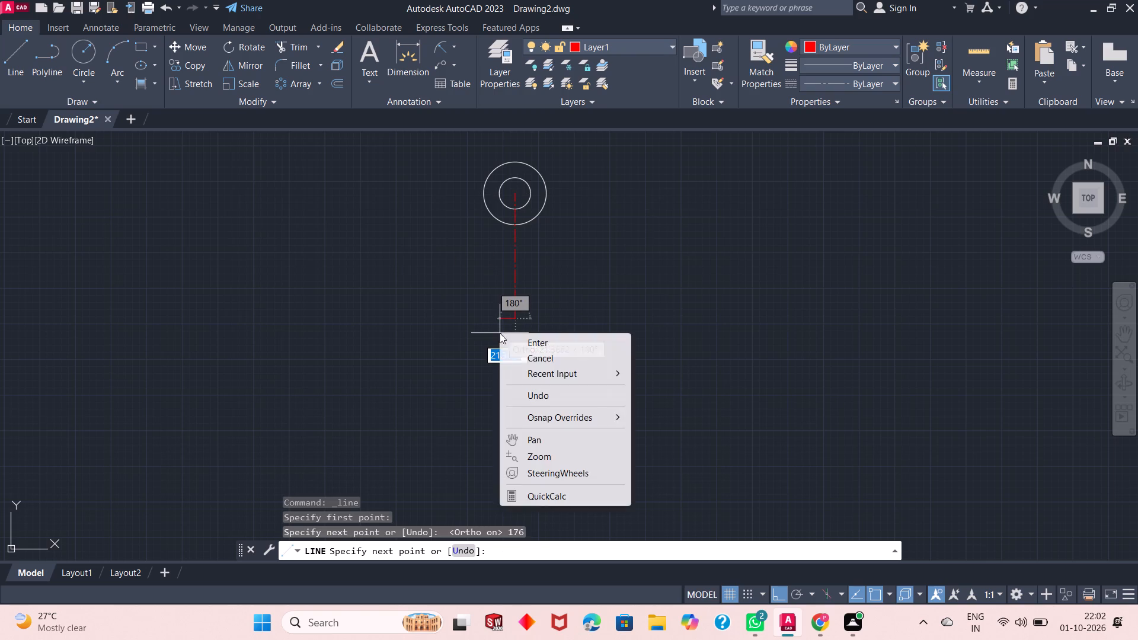
left_click(517, 341)
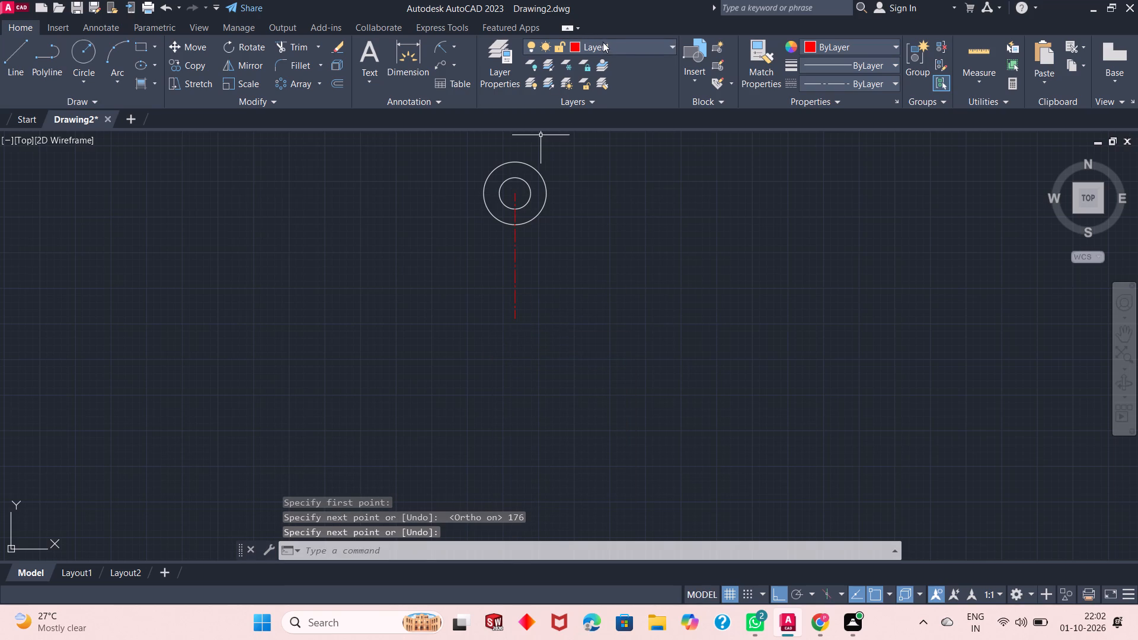
Switch the current layer back to layer 0.
left_click(608, 45)
left_click(615, 59)
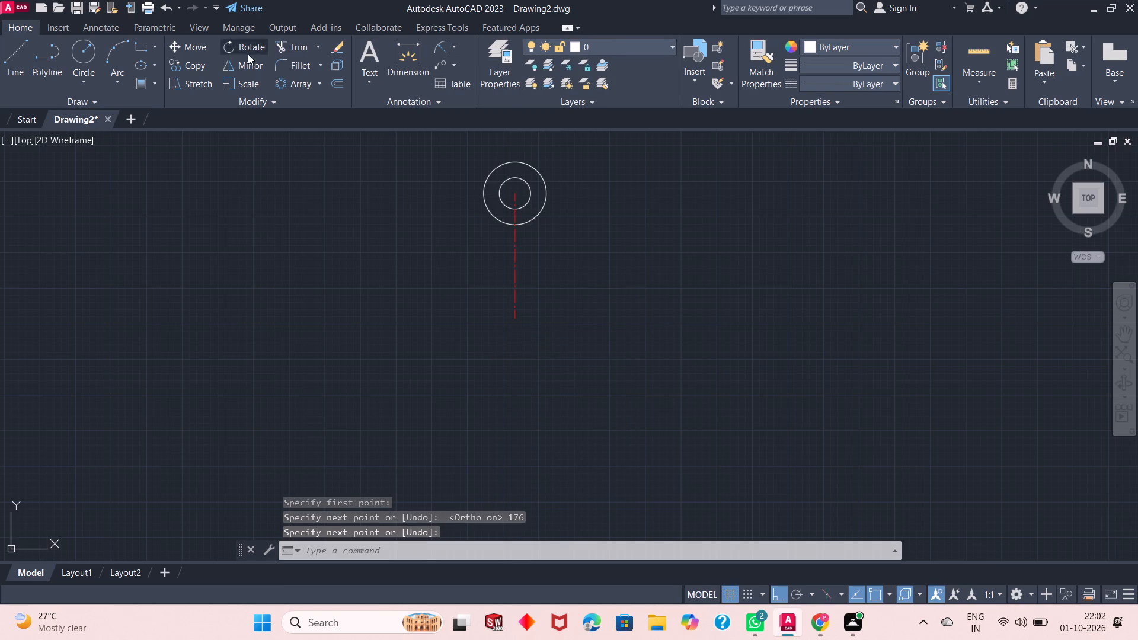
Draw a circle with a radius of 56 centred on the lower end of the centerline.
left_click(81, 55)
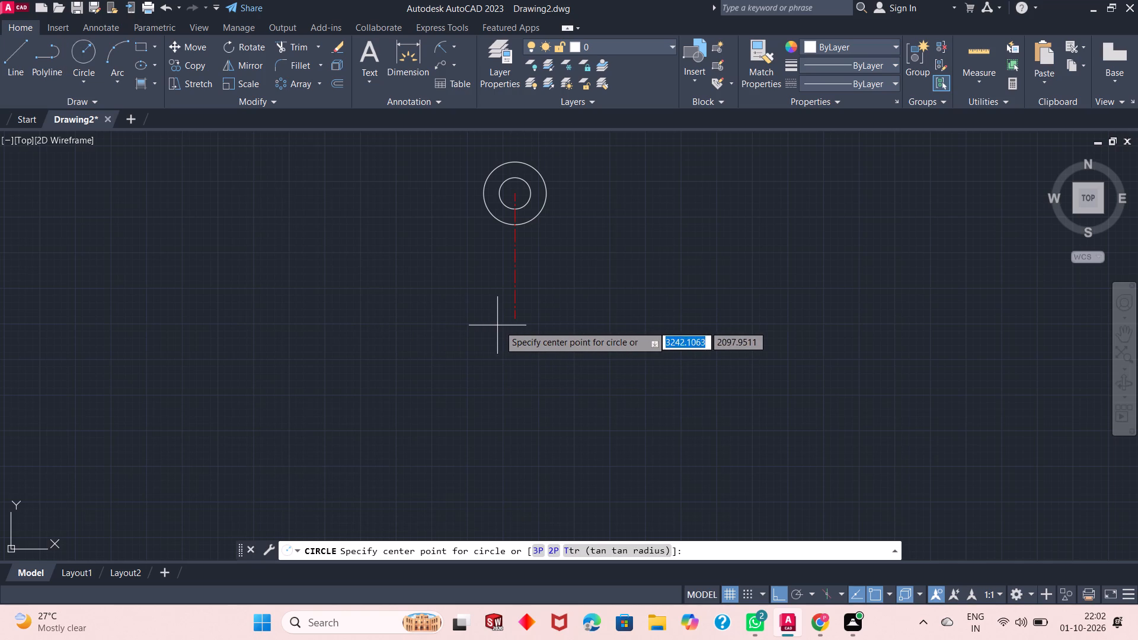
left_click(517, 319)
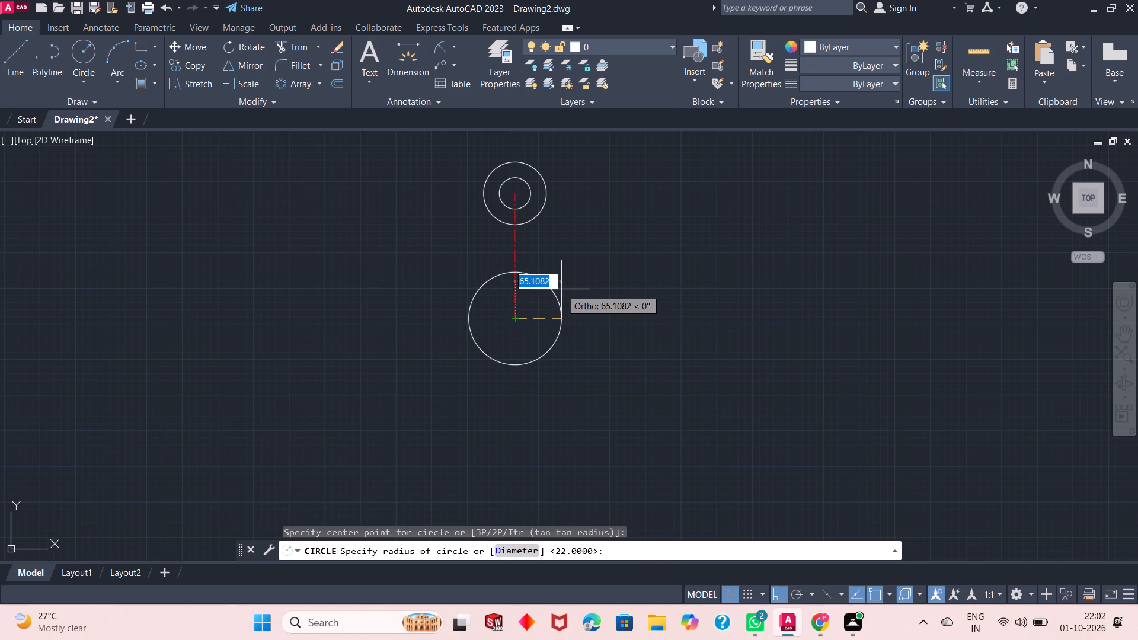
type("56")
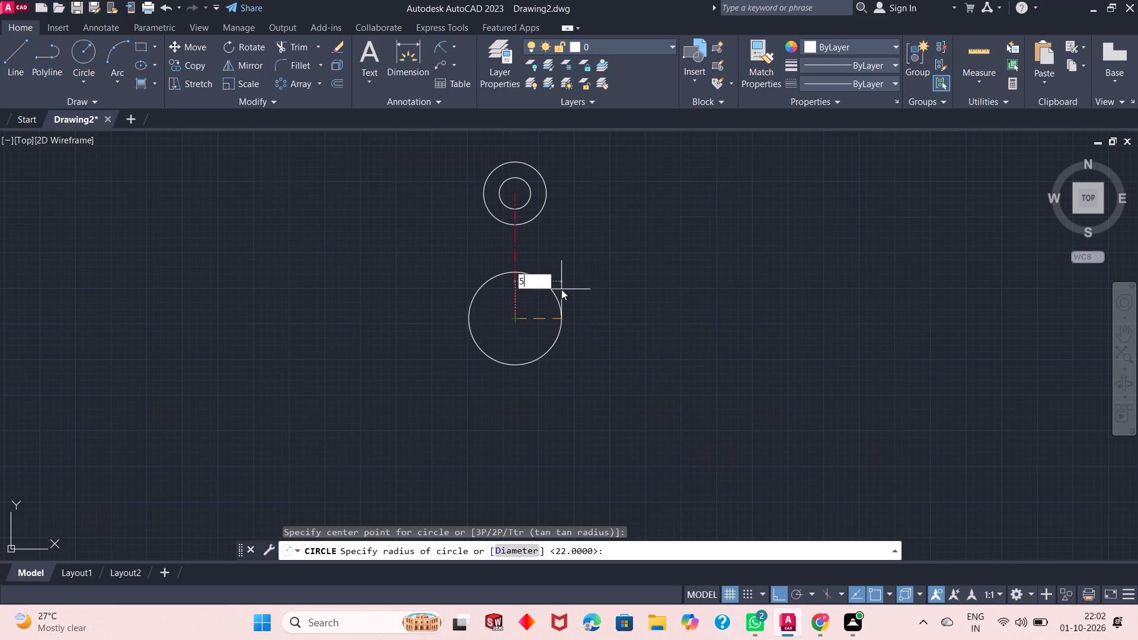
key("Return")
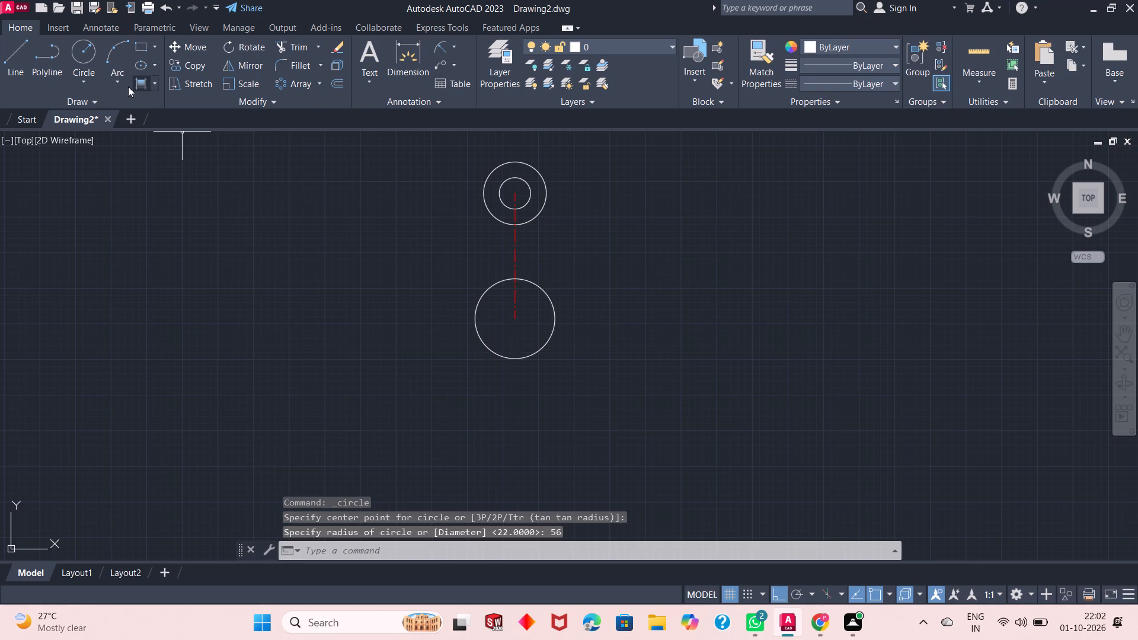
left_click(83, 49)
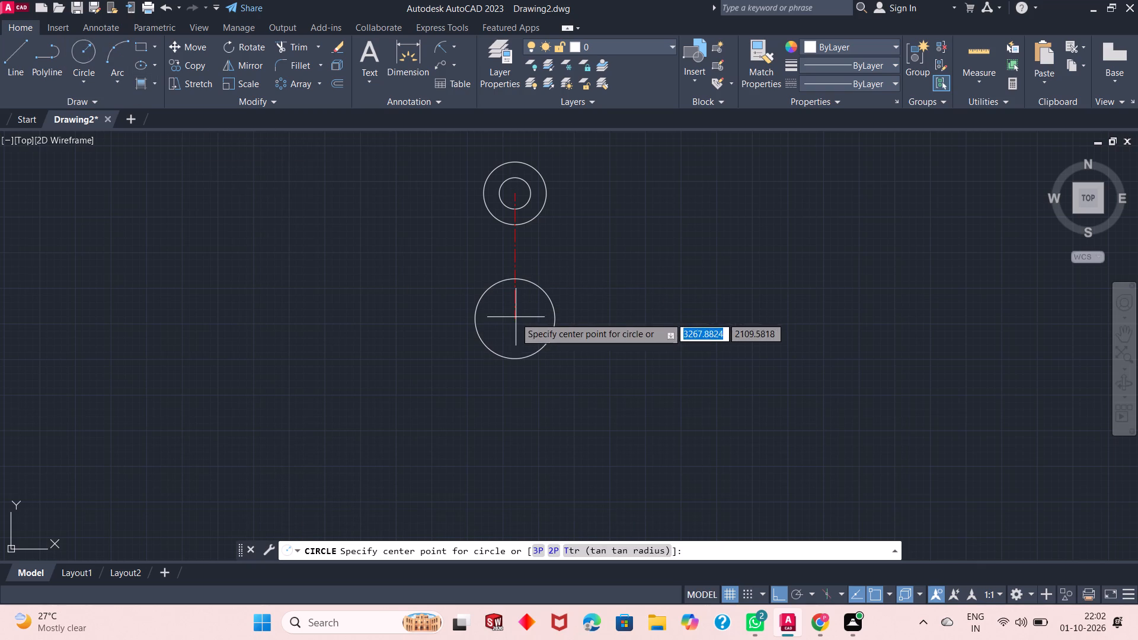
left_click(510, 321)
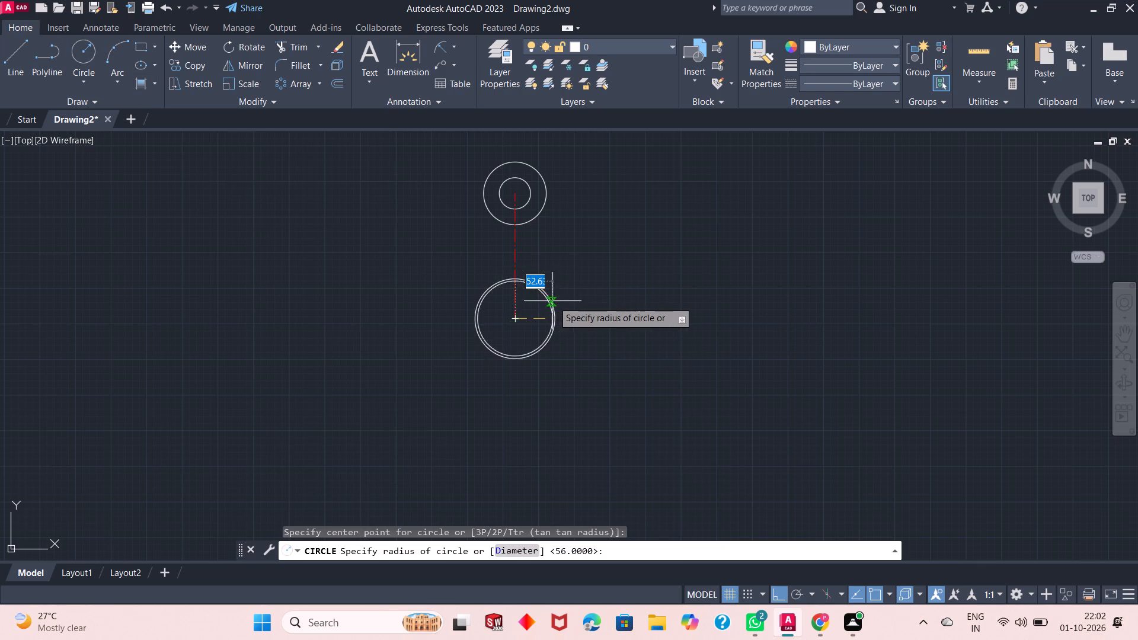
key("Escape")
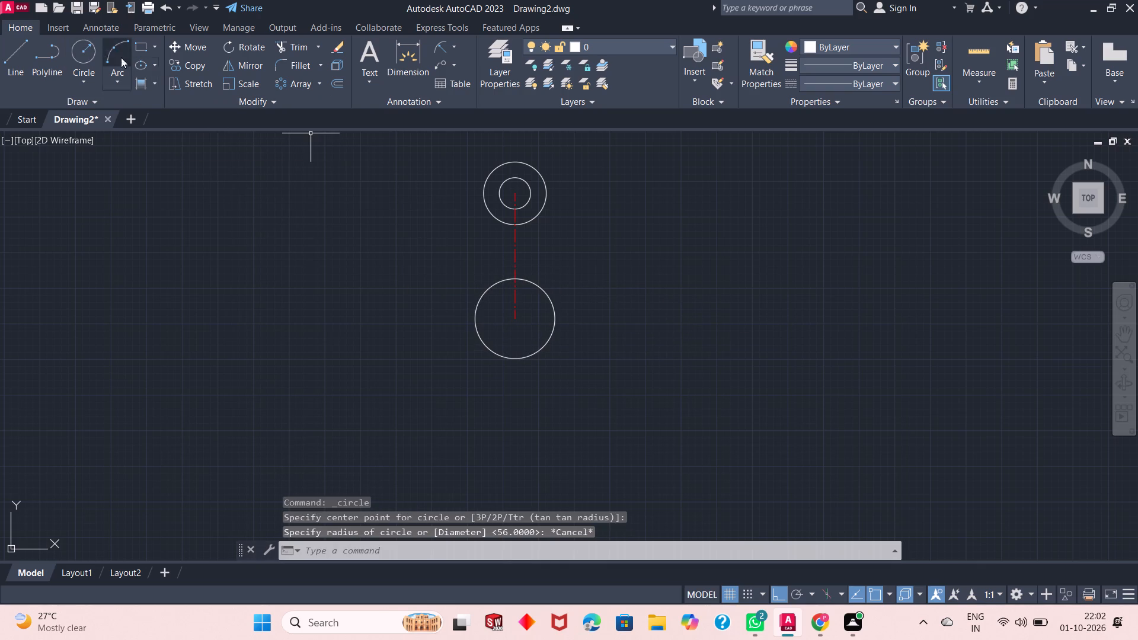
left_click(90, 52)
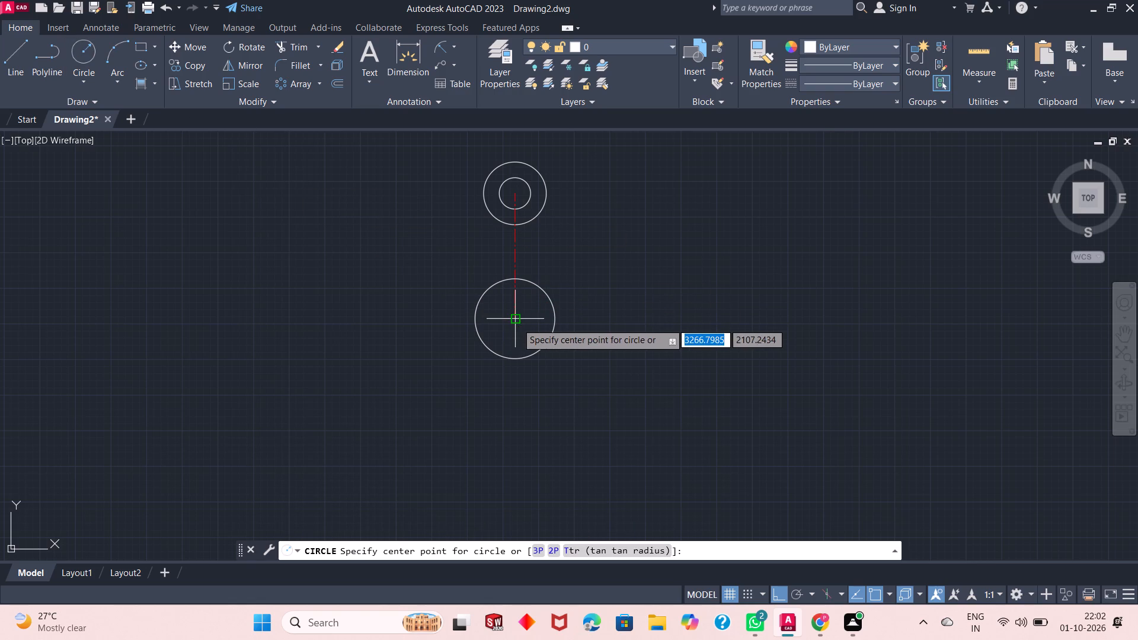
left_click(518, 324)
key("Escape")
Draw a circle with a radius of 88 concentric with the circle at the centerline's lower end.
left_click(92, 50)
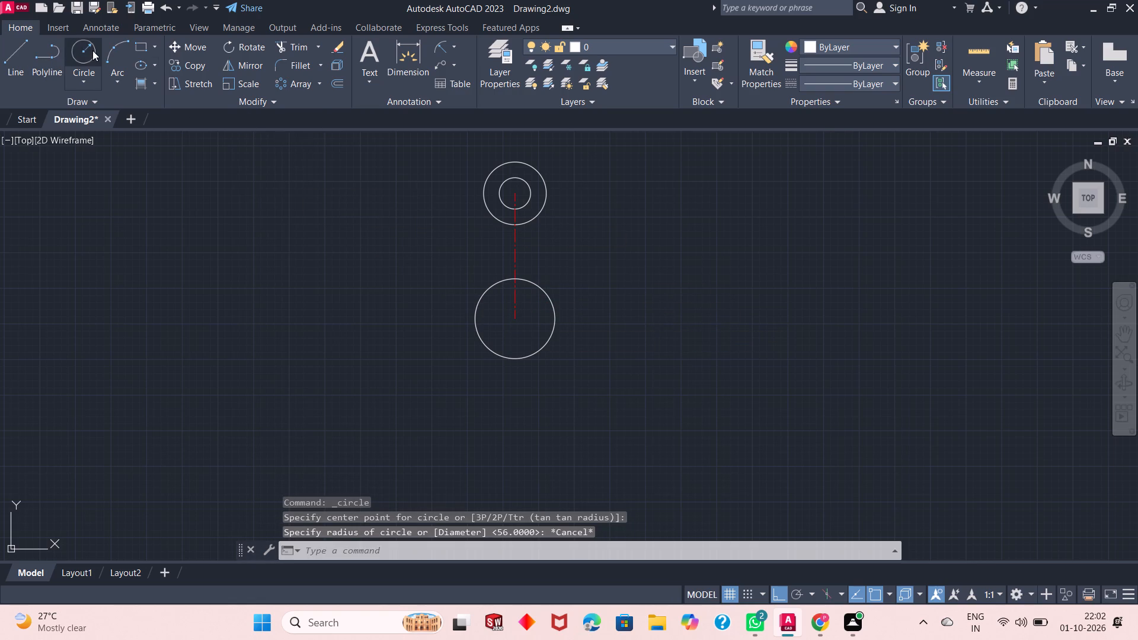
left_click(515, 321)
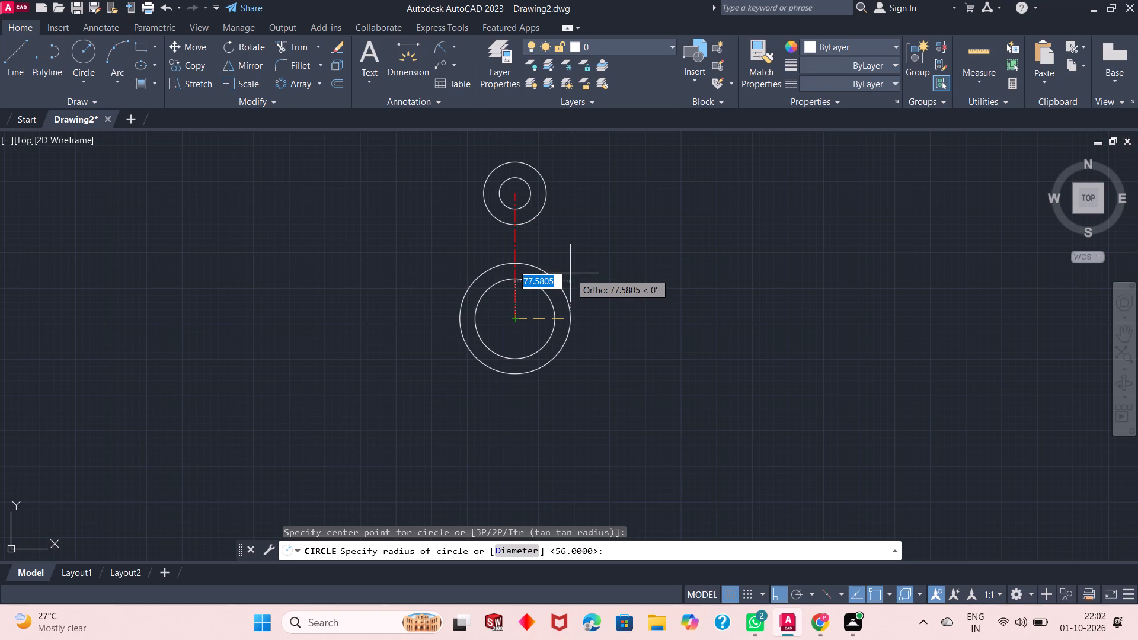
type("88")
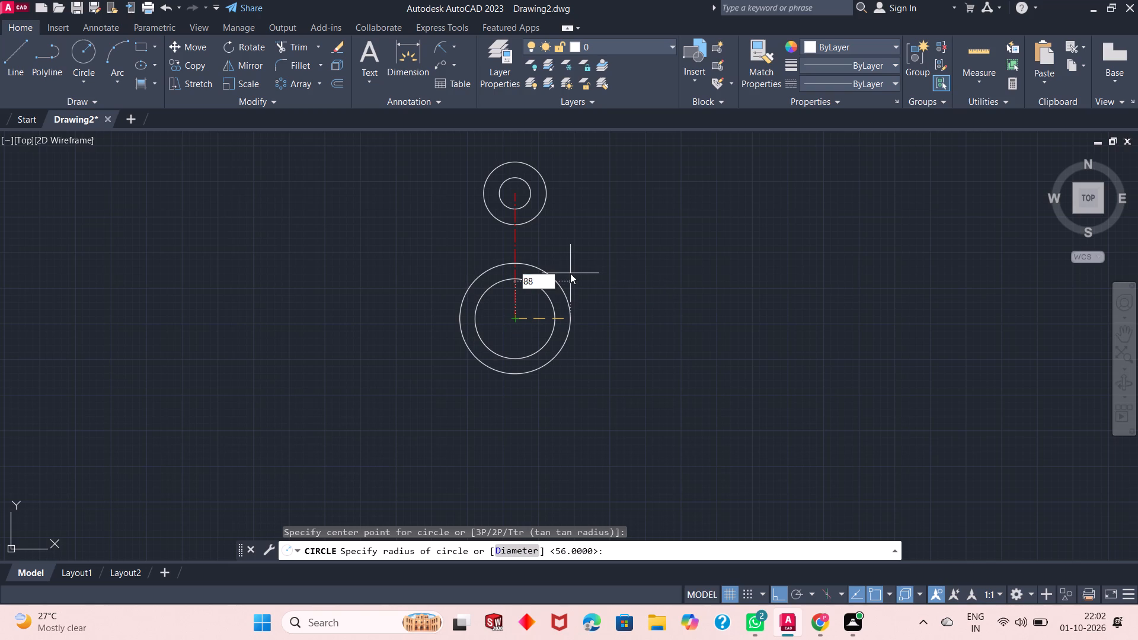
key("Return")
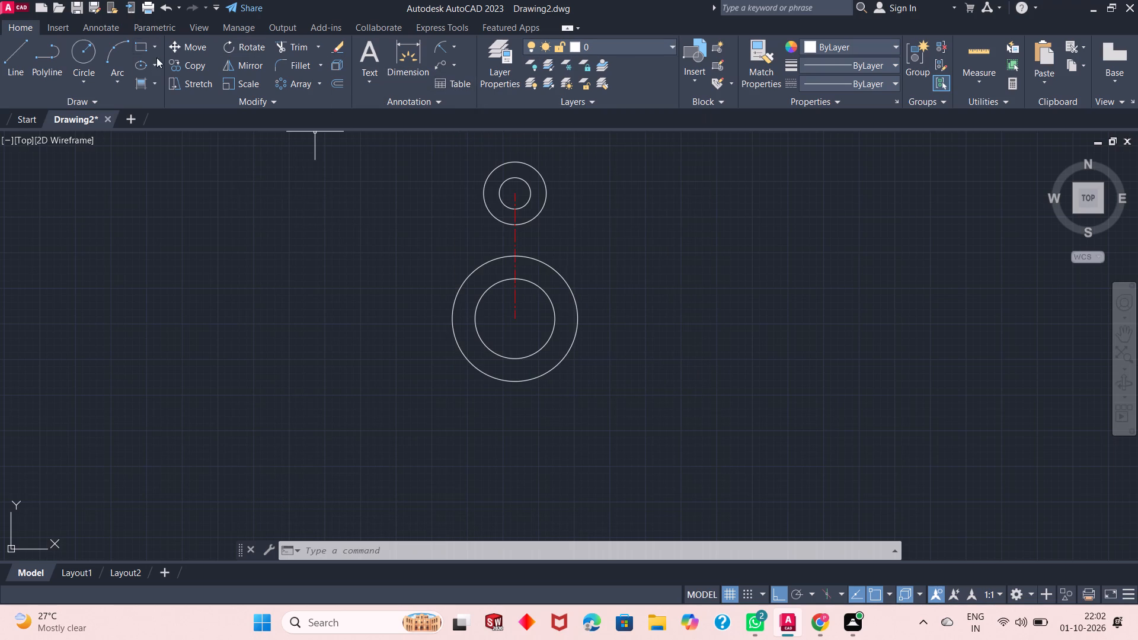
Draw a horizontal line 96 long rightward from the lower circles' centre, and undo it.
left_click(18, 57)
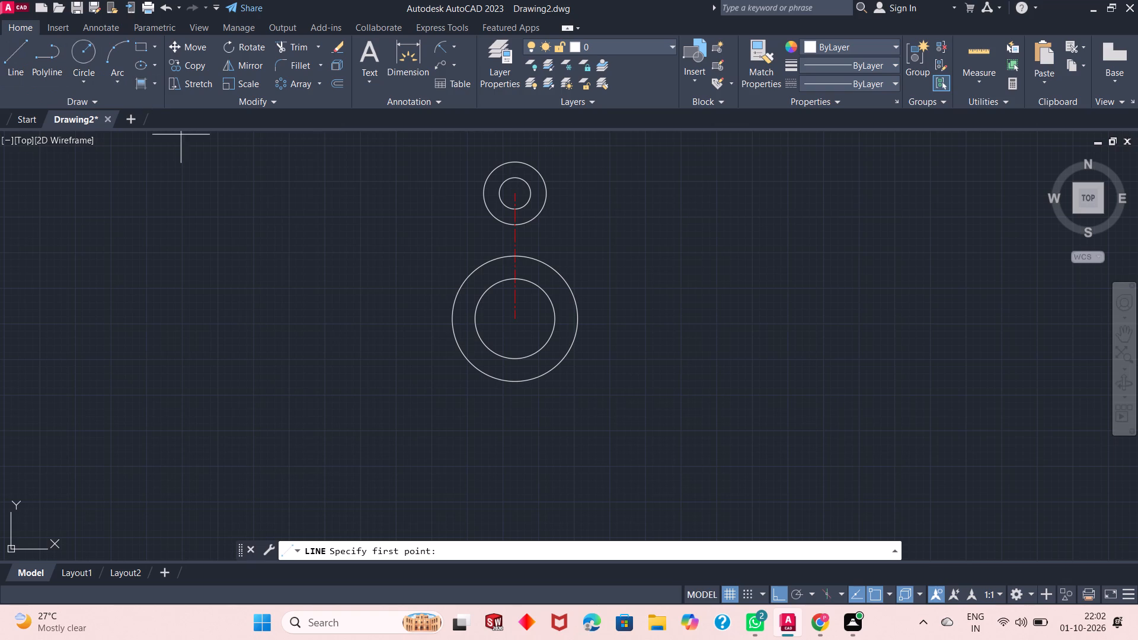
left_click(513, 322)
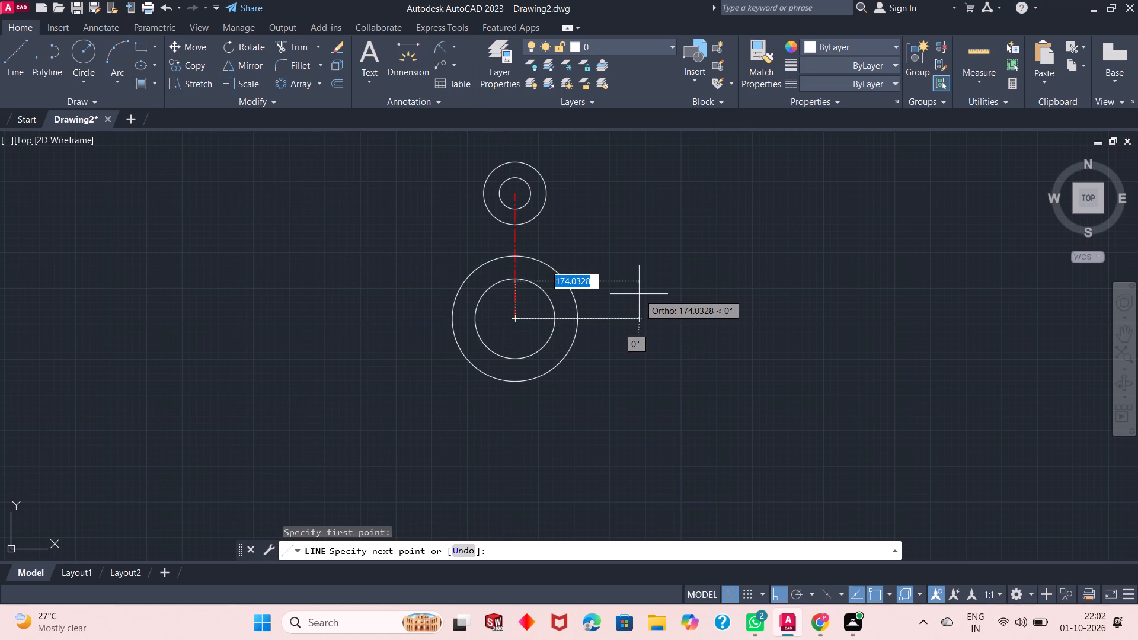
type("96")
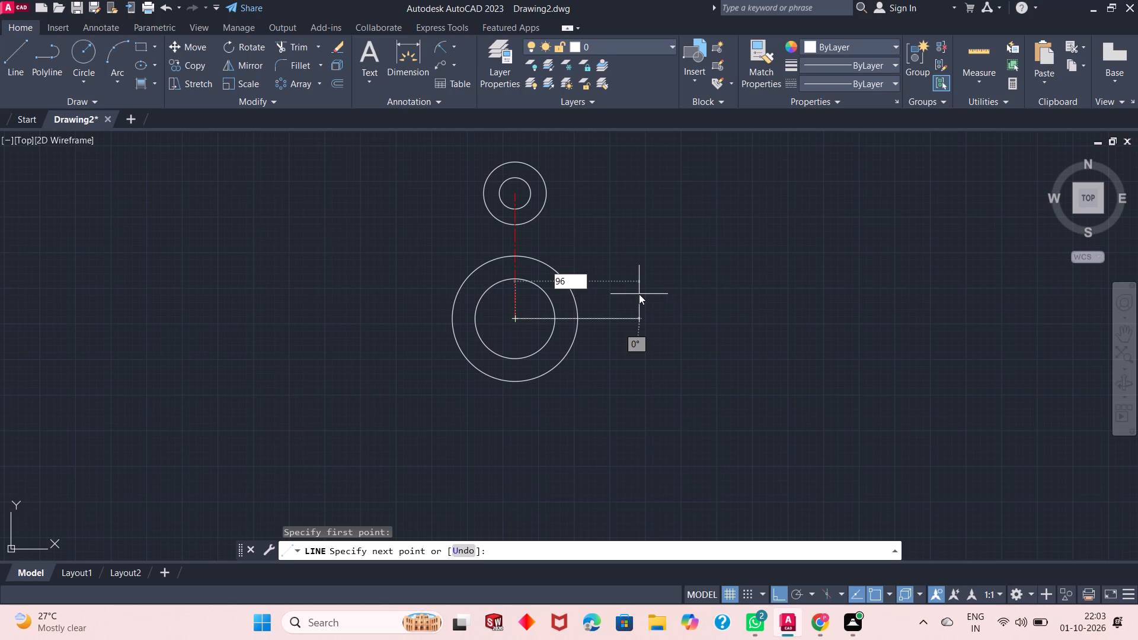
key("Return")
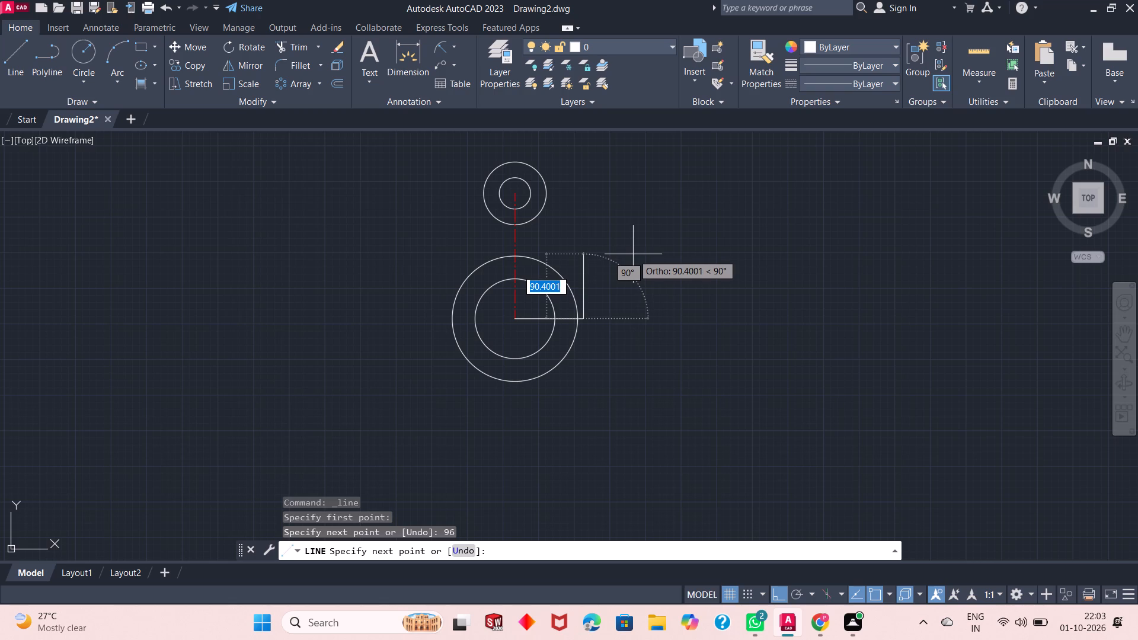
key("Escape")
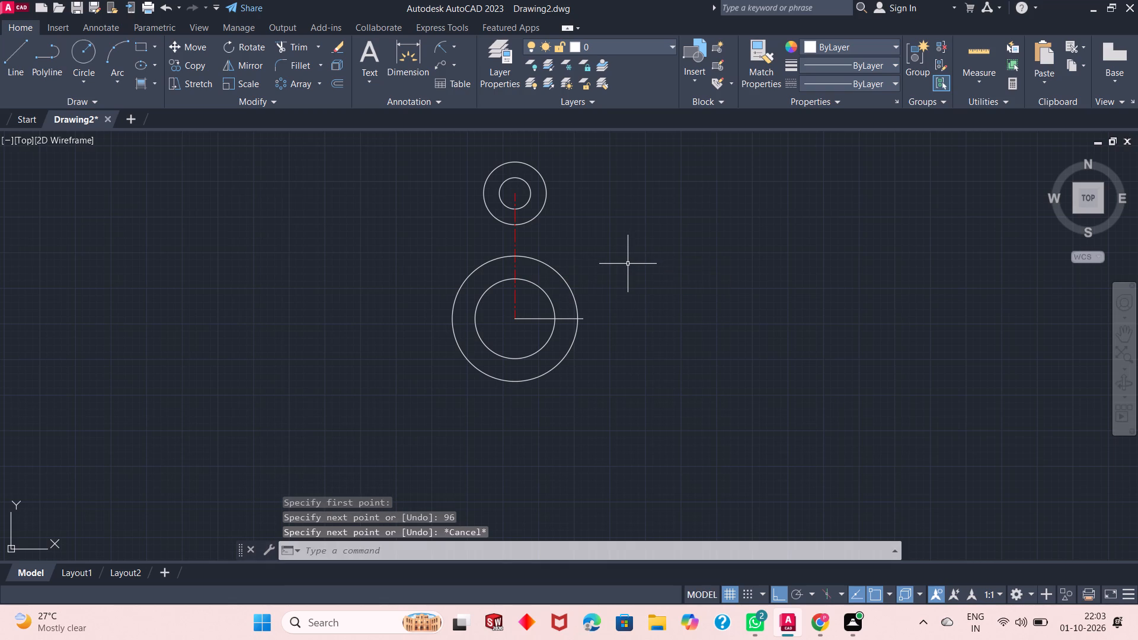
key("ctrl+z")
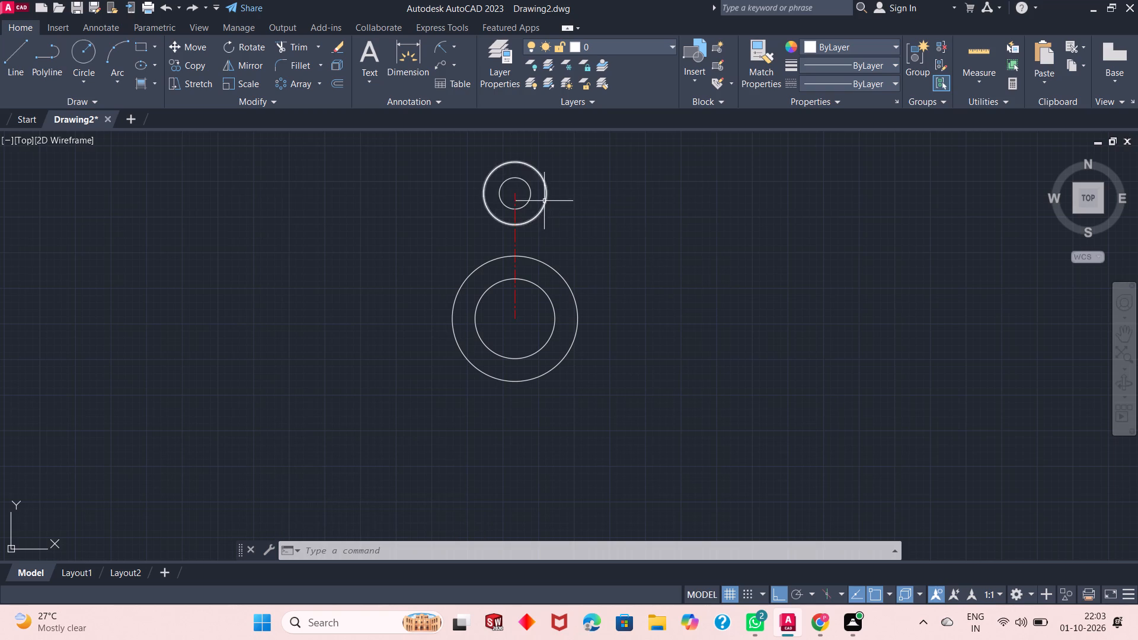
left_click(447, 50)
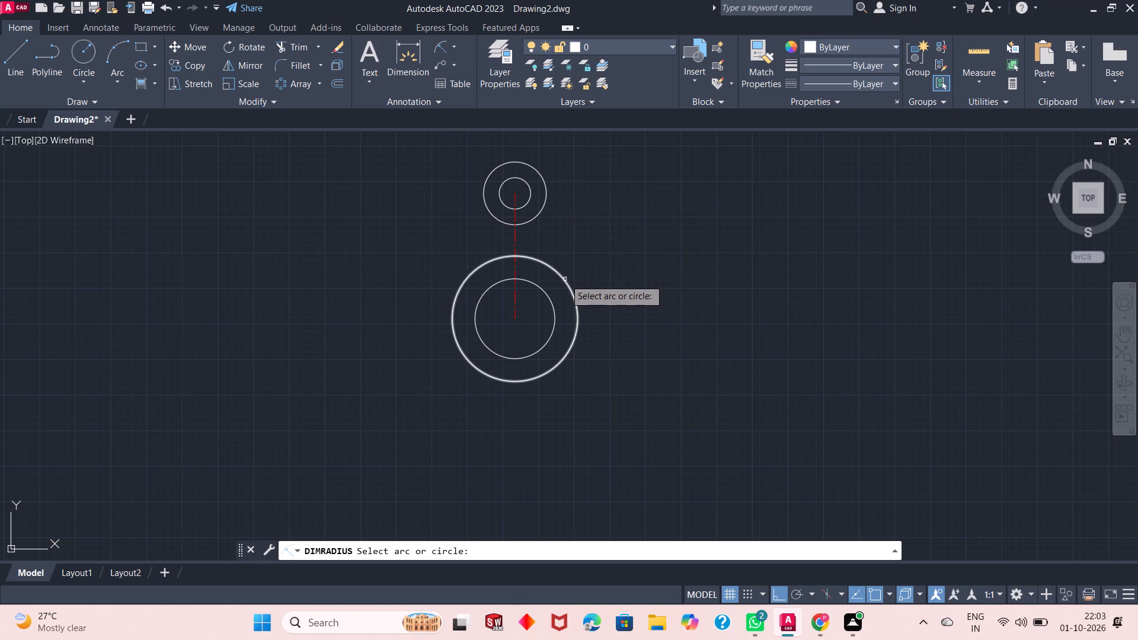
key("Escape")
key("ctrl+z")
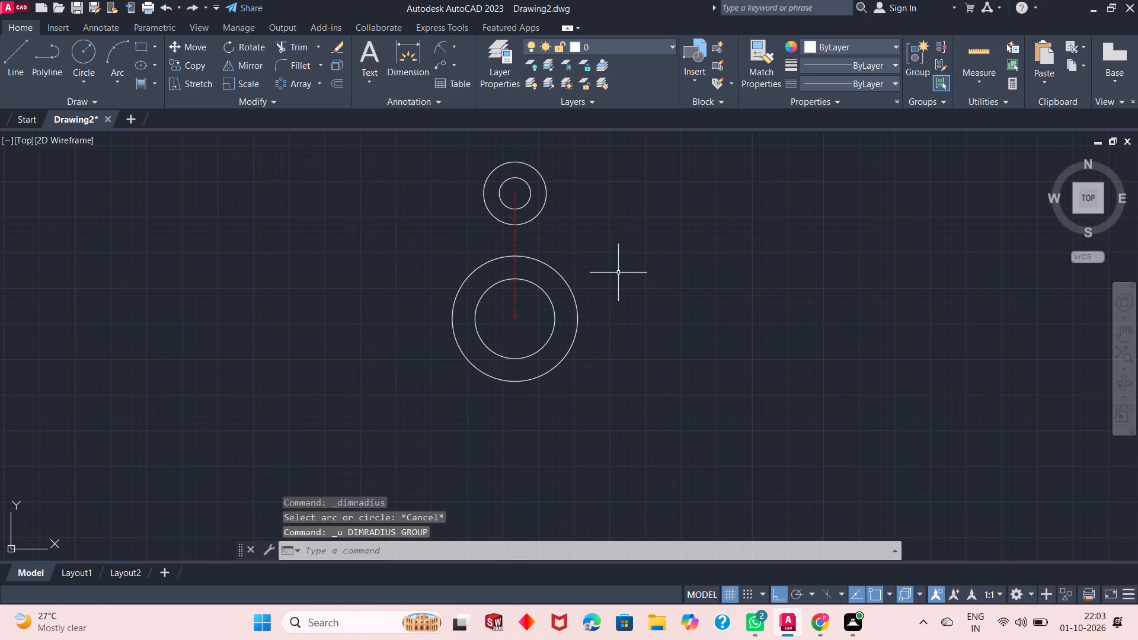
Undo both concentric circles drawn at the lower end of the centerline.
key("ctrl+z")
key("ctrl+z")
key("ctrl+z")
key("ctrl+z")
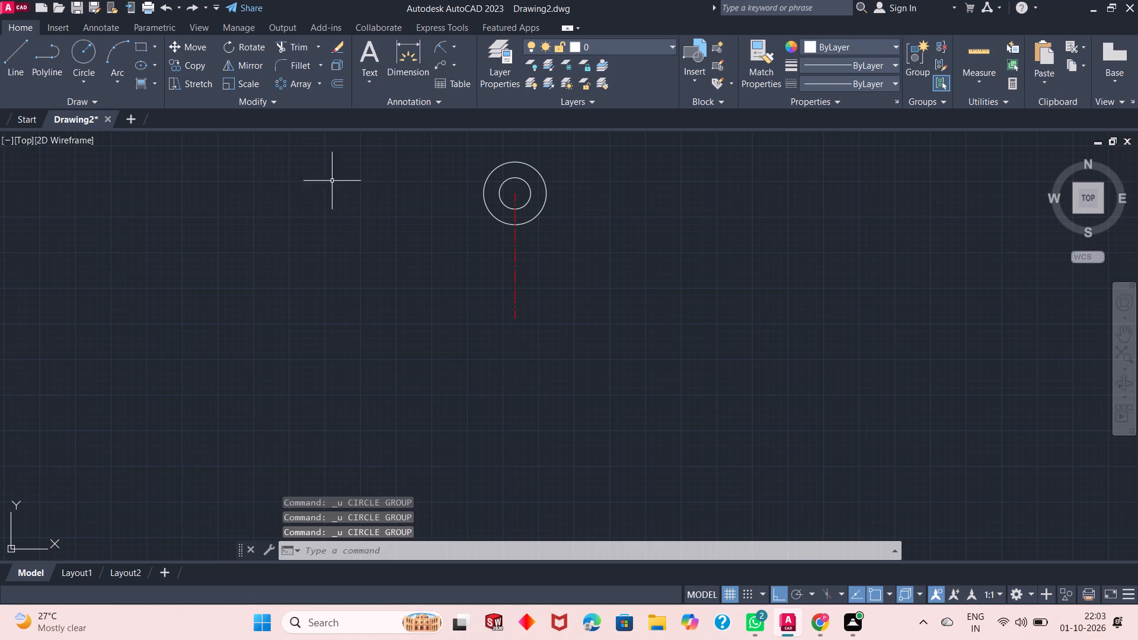
Draw a circle with a radius of 56/2 centred on the lower end of the centerline.
left_click(77, 51)
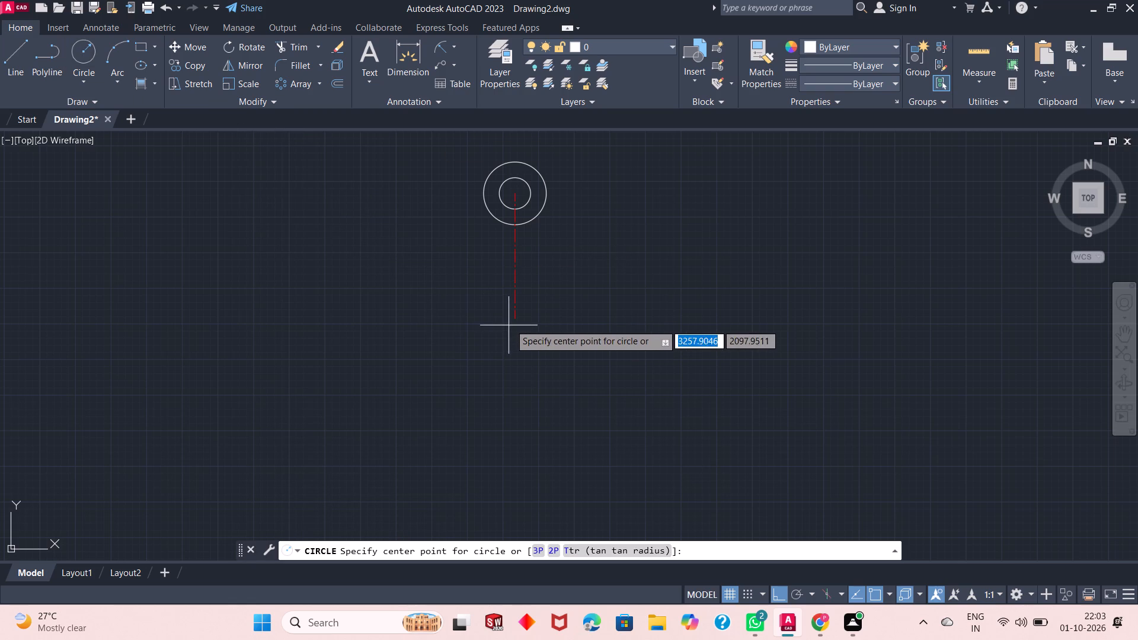
left_click(514, 322)
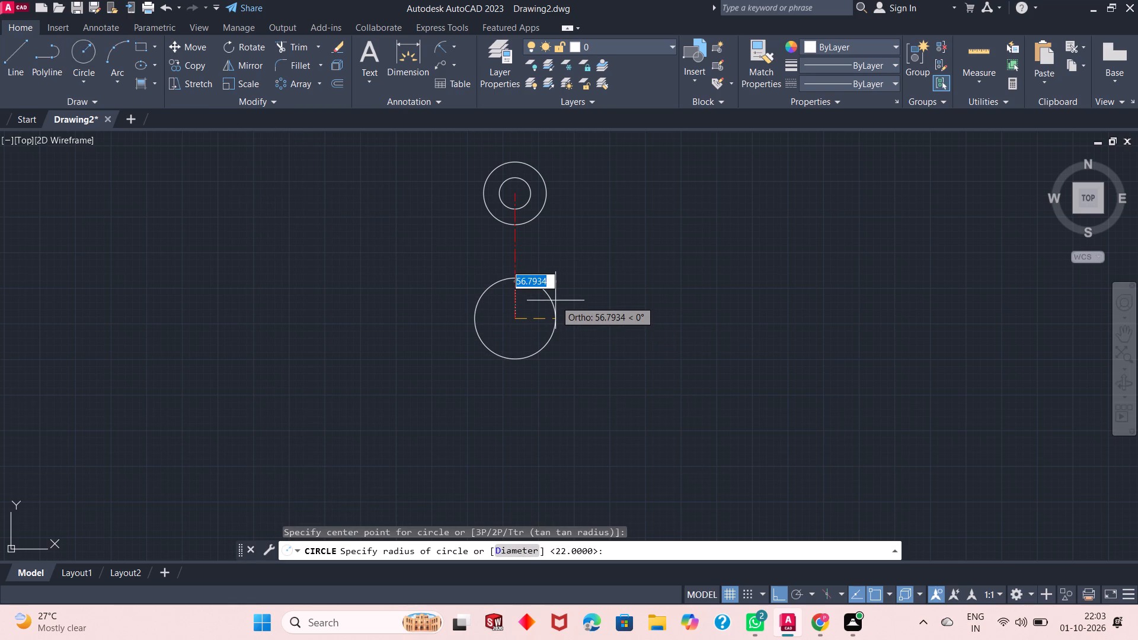
type("56/1")
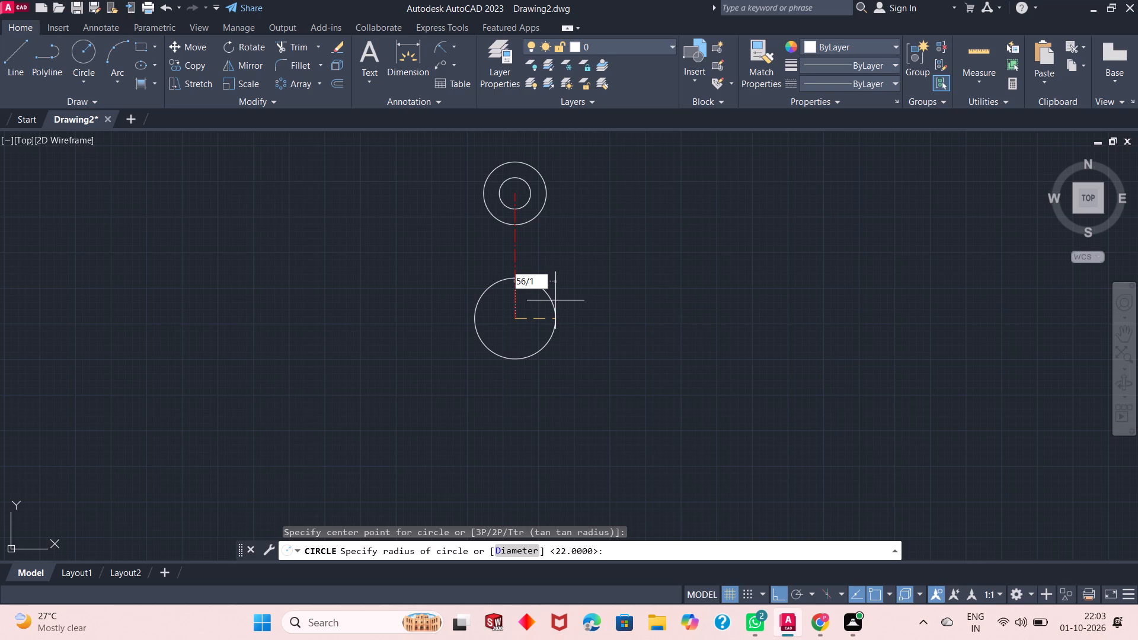
key("BackSpace")
key("2")
key("Return")
Draw a circle with a radius of 44 concentric with the circle at the centerline's lower end.
left_click(94, 51)
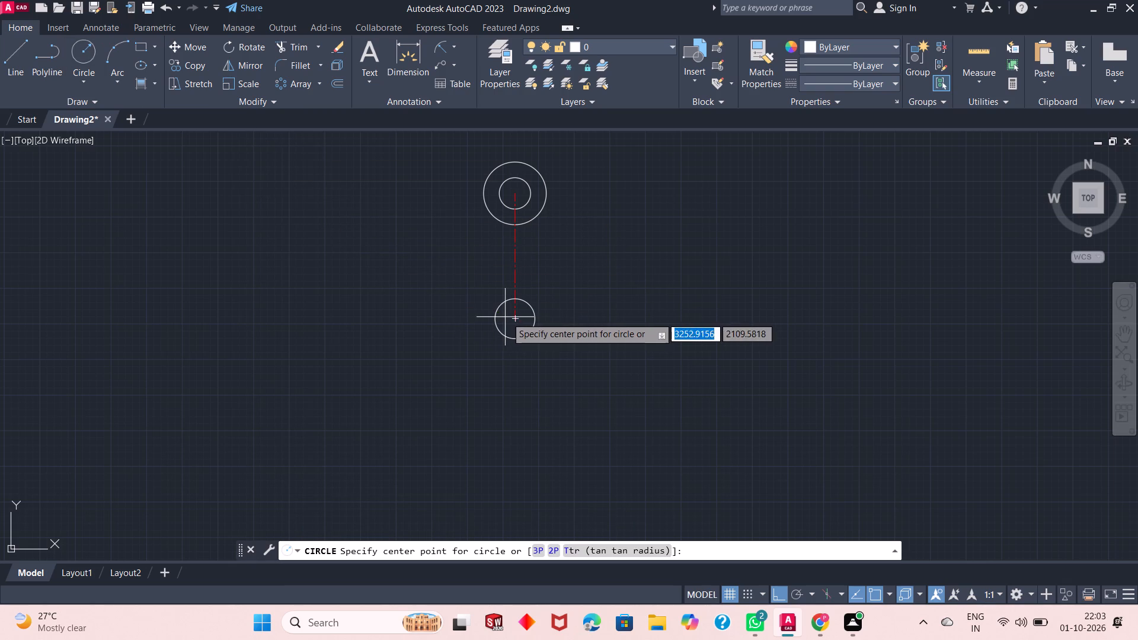
left_click(516, 317)
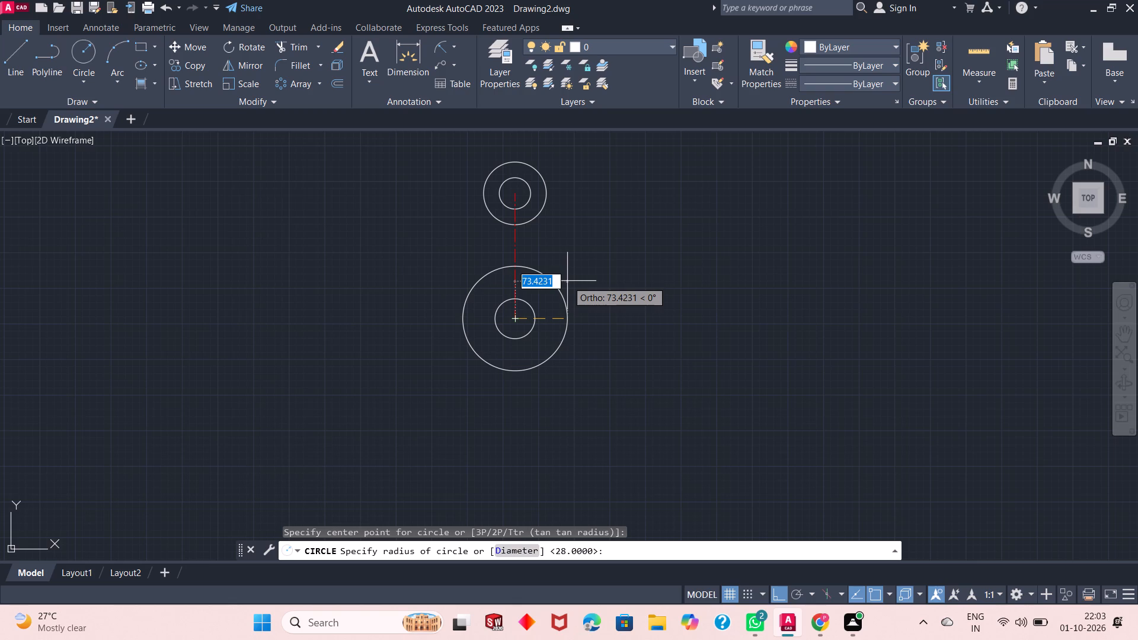
type("44")
key("Return")
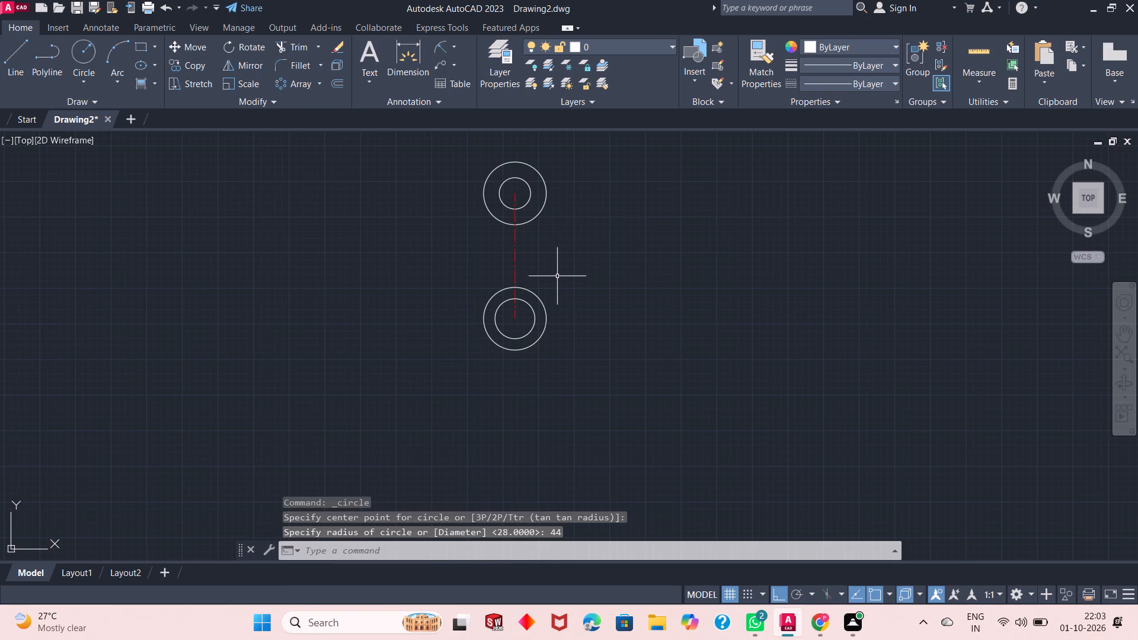
Draw connected line segments from the lower circles' centre, 96 horizontally to the right and 38 vertically upward.
left_click(15, 57)
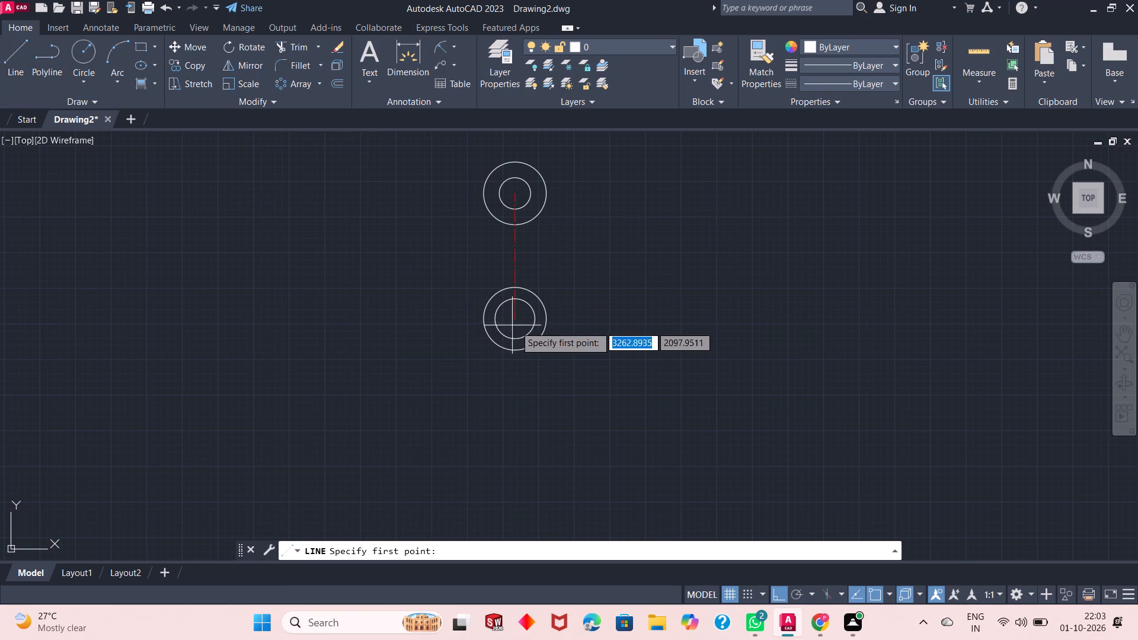
left_click(517, 320)
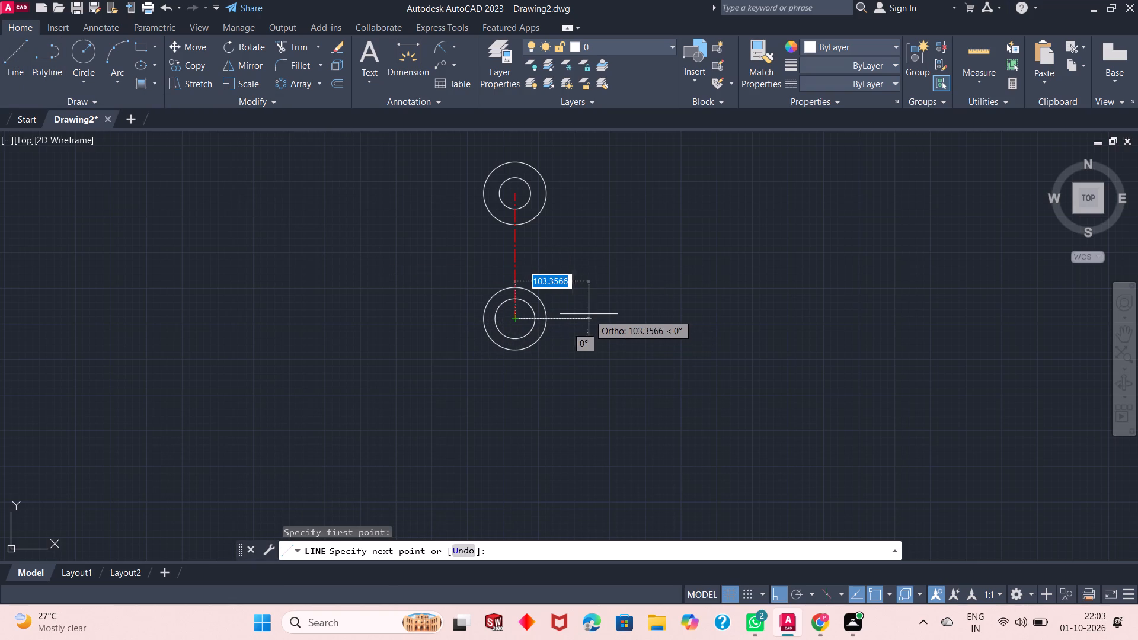
type("96")
key("Return")
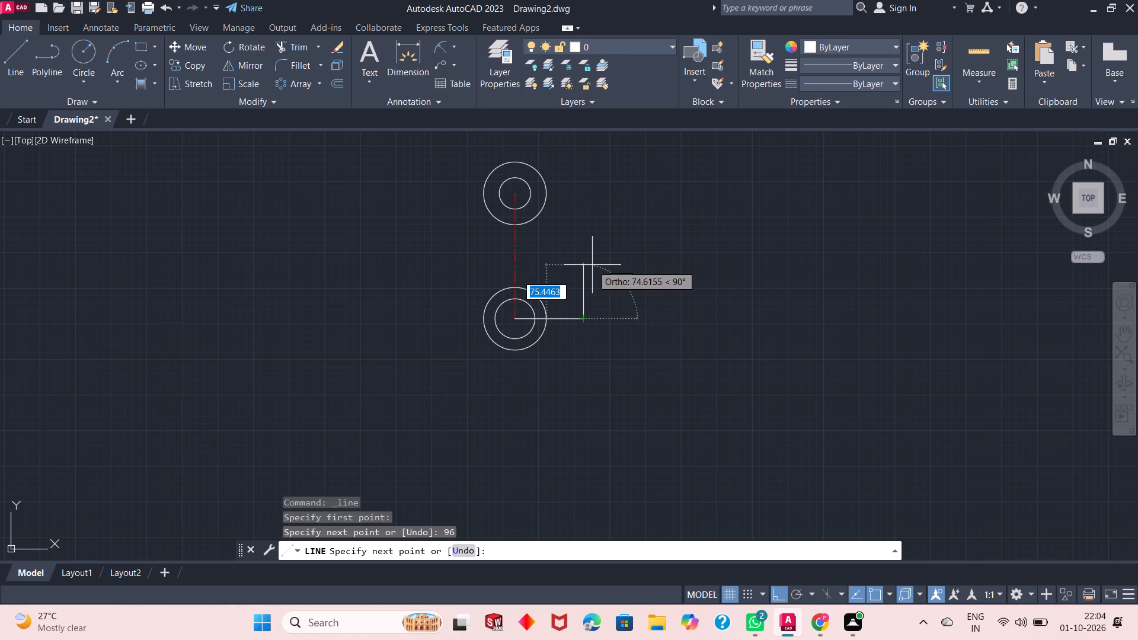
type("38")
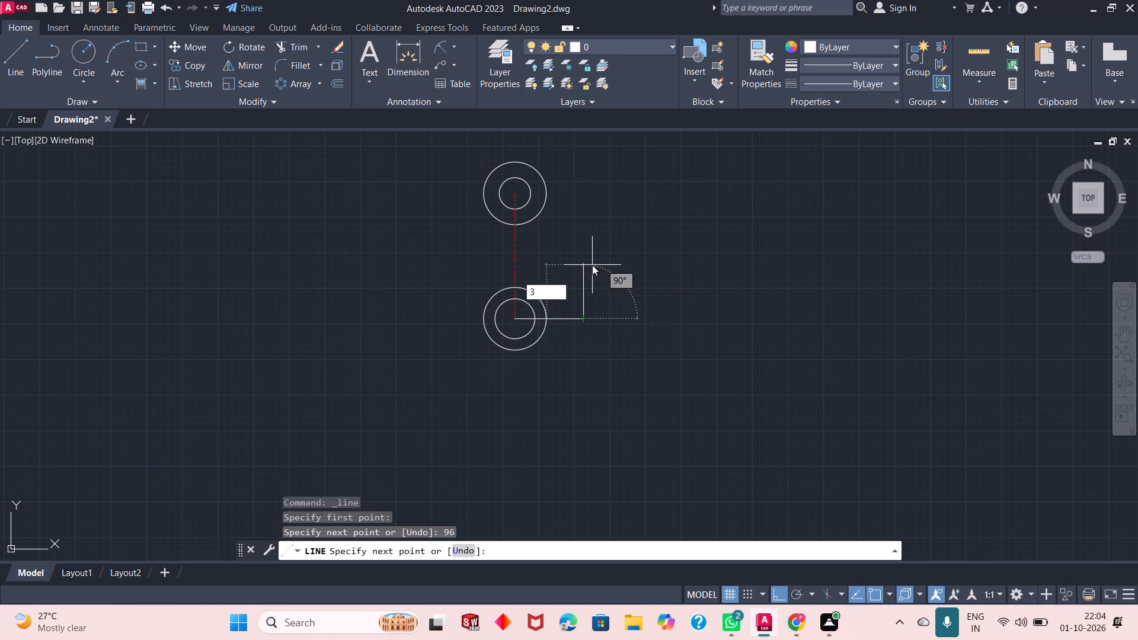
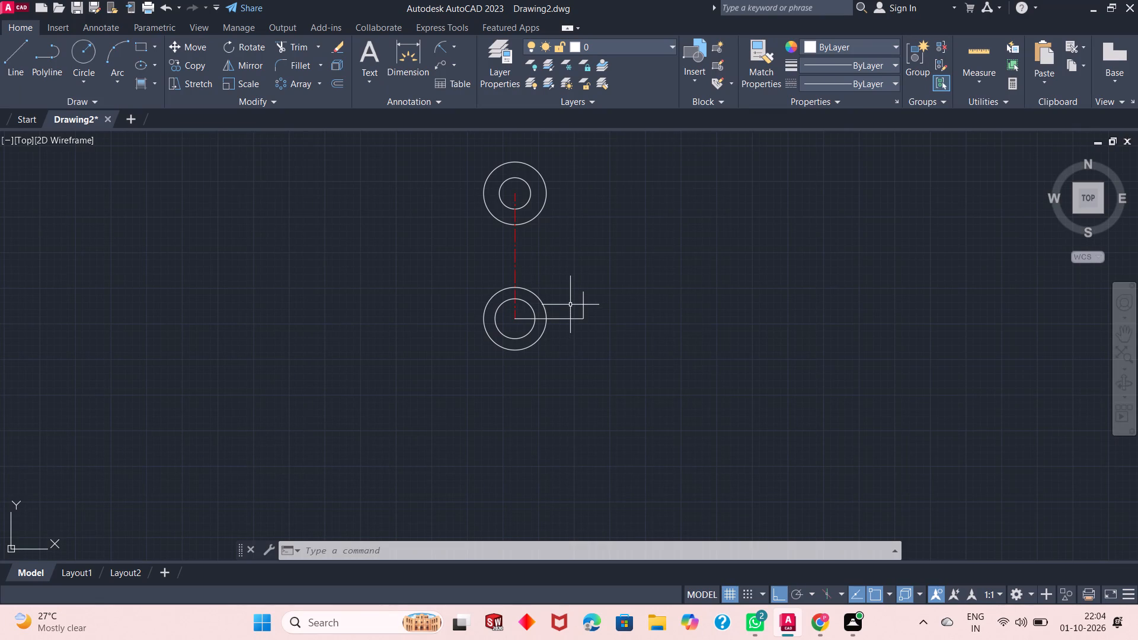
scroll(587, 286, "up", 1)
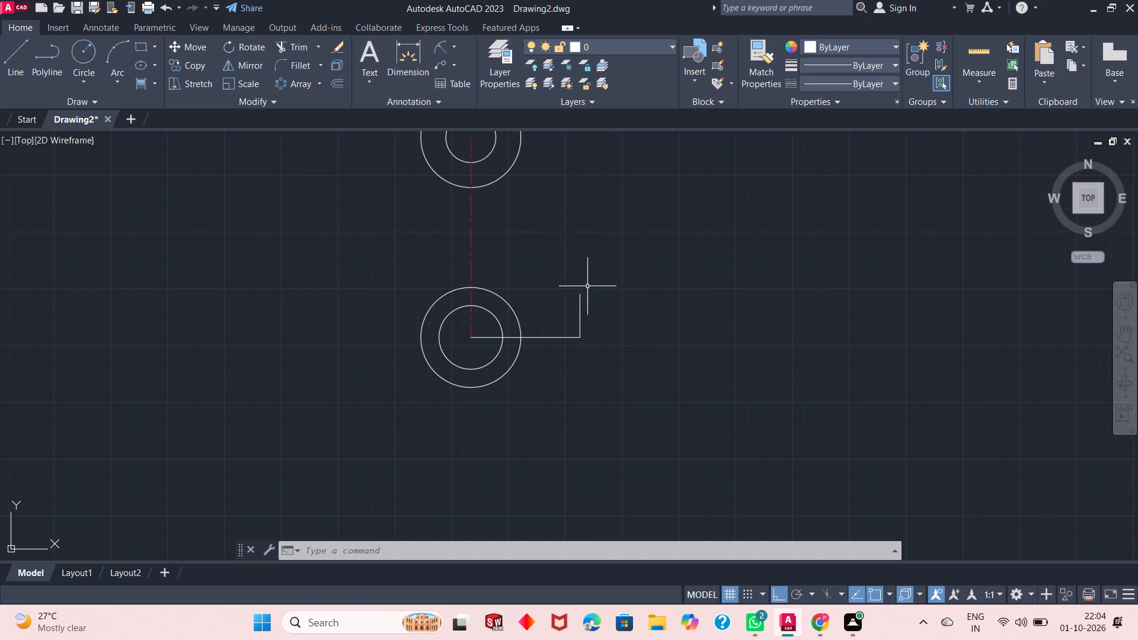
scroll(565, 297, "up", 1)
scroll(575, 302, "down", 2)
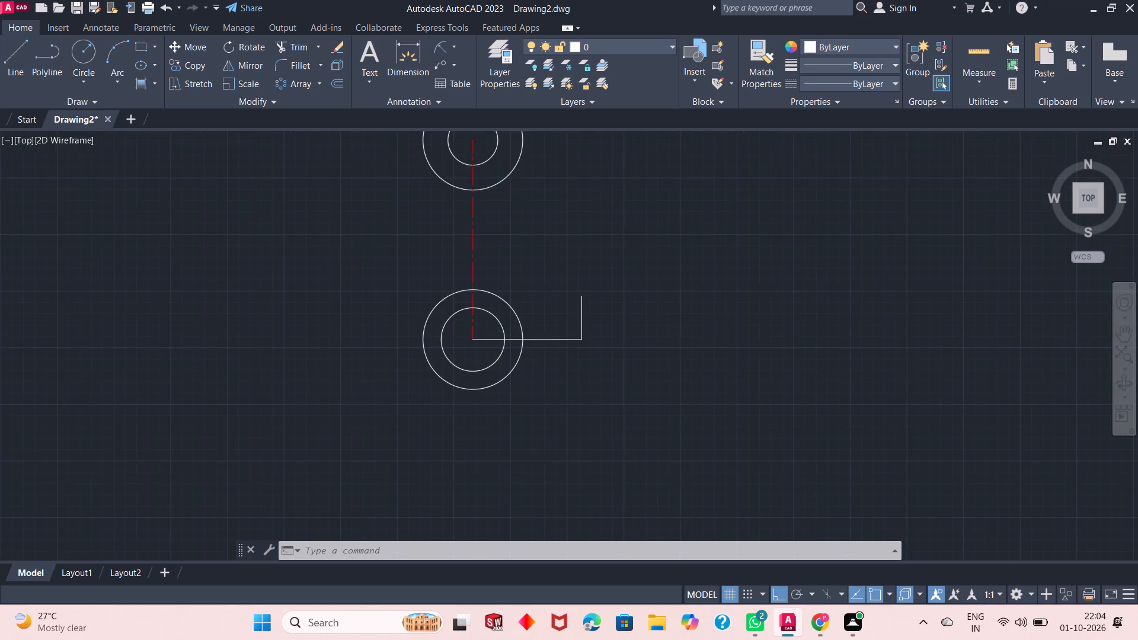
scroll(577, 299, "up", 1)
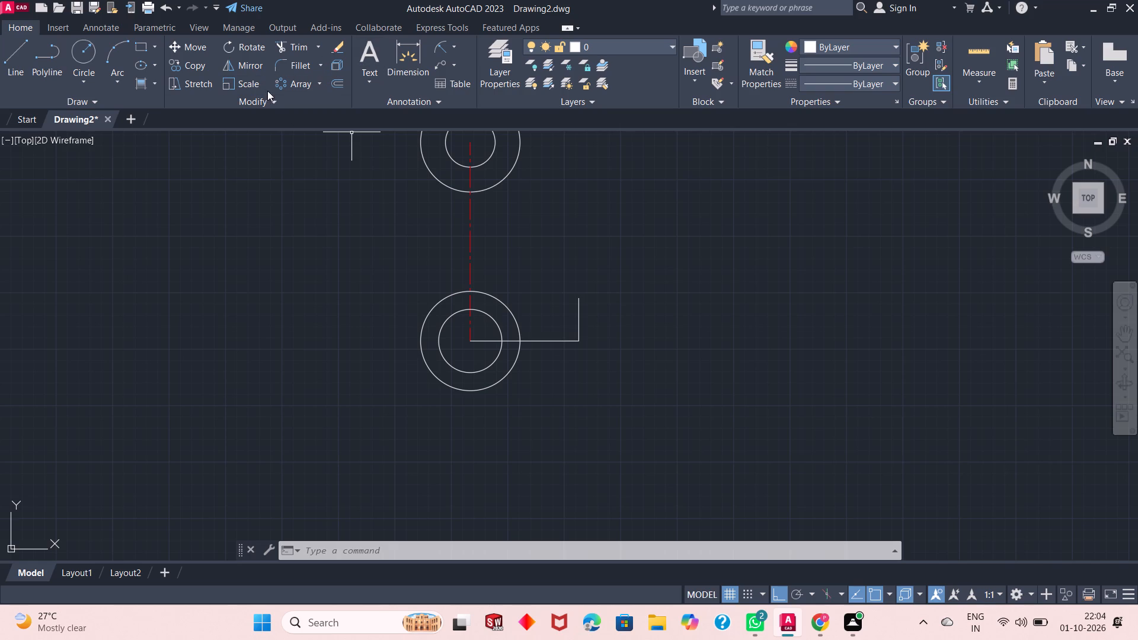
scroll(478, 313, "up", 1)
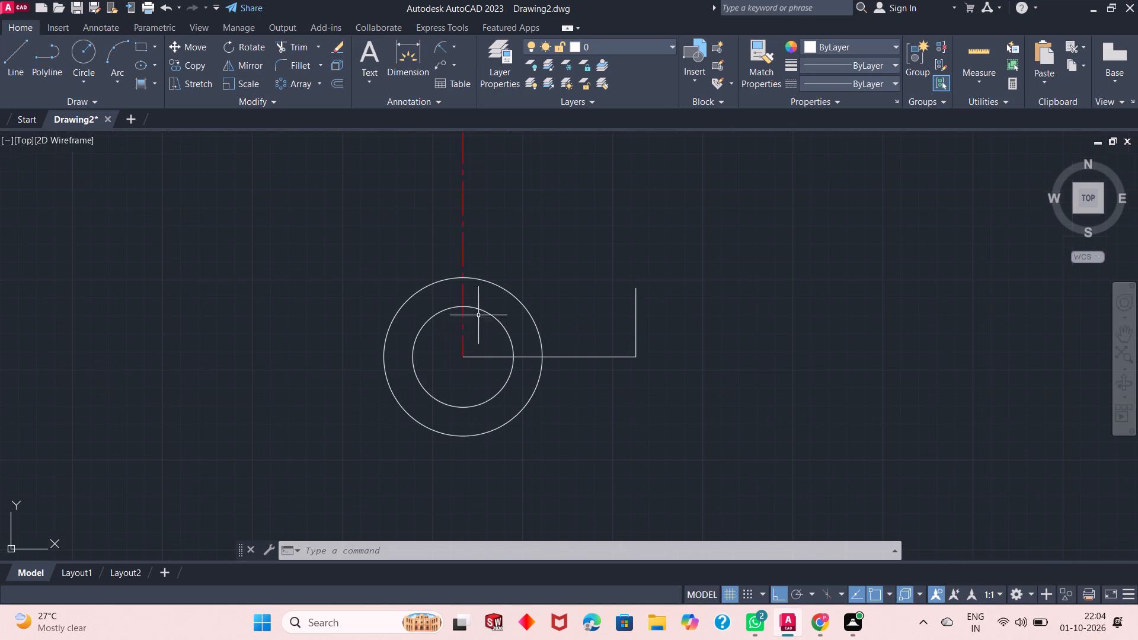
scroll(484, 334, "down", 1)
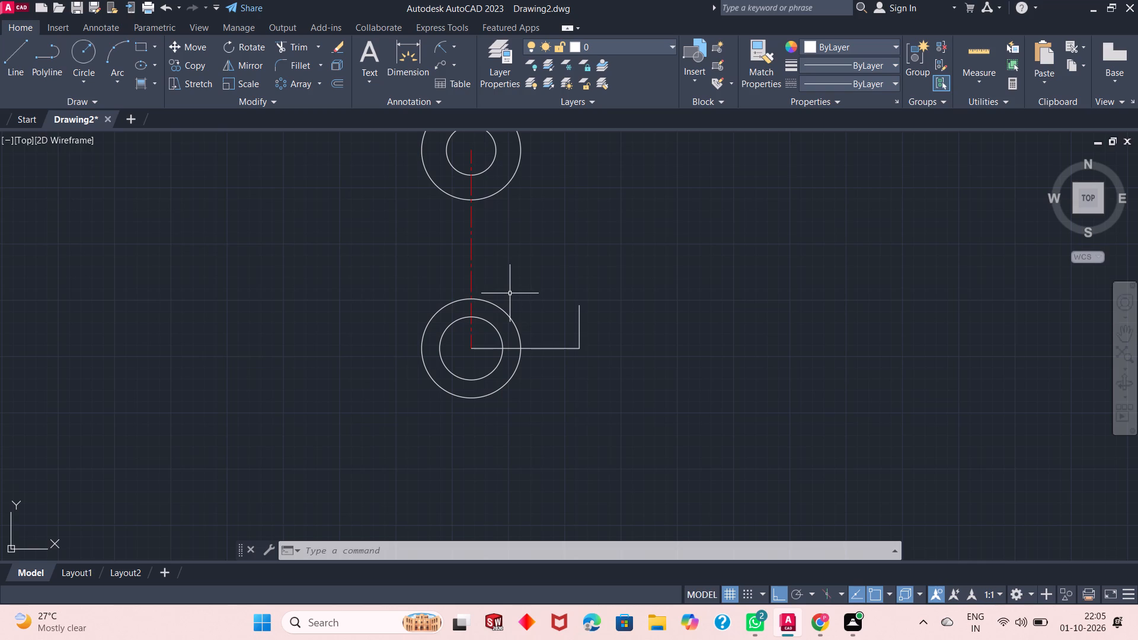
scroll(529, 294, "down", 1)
Draw a circle with a radius of 40 centred on the upper end of the 38-long vertical line.
scroll(529, 294, "up", 1)
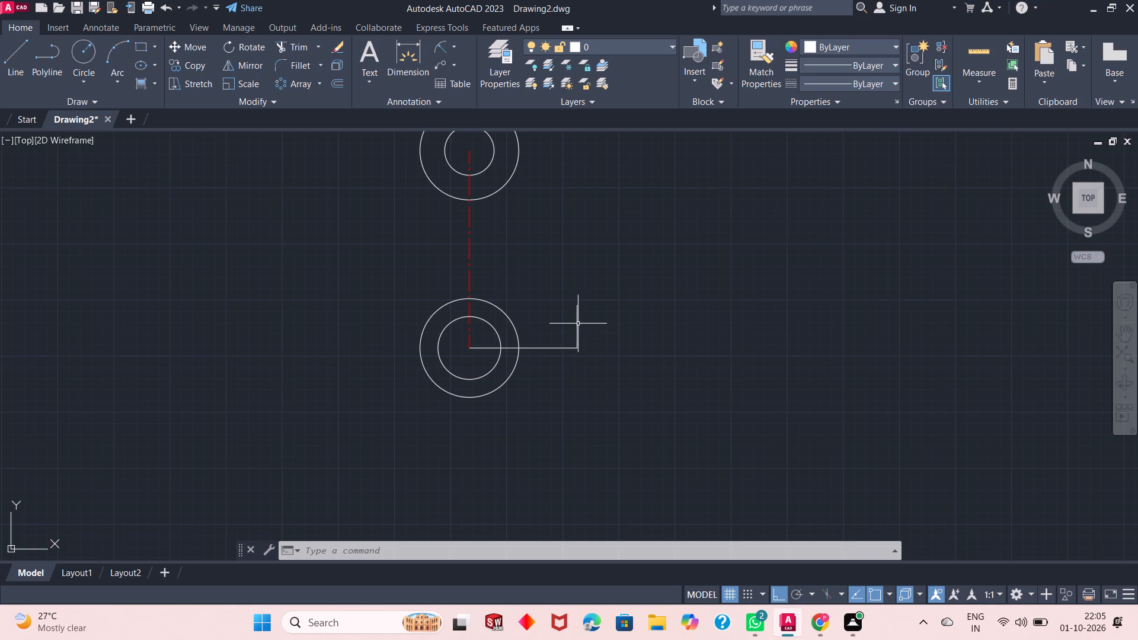
scroll(576, 324, "up", 1)
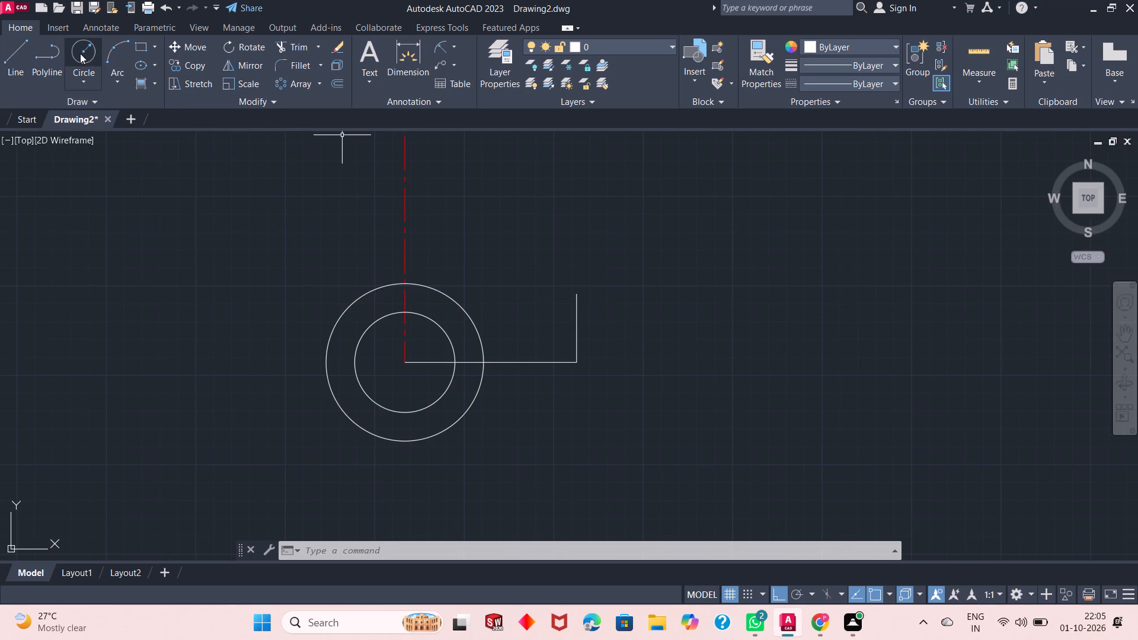
left_click(79, 55)
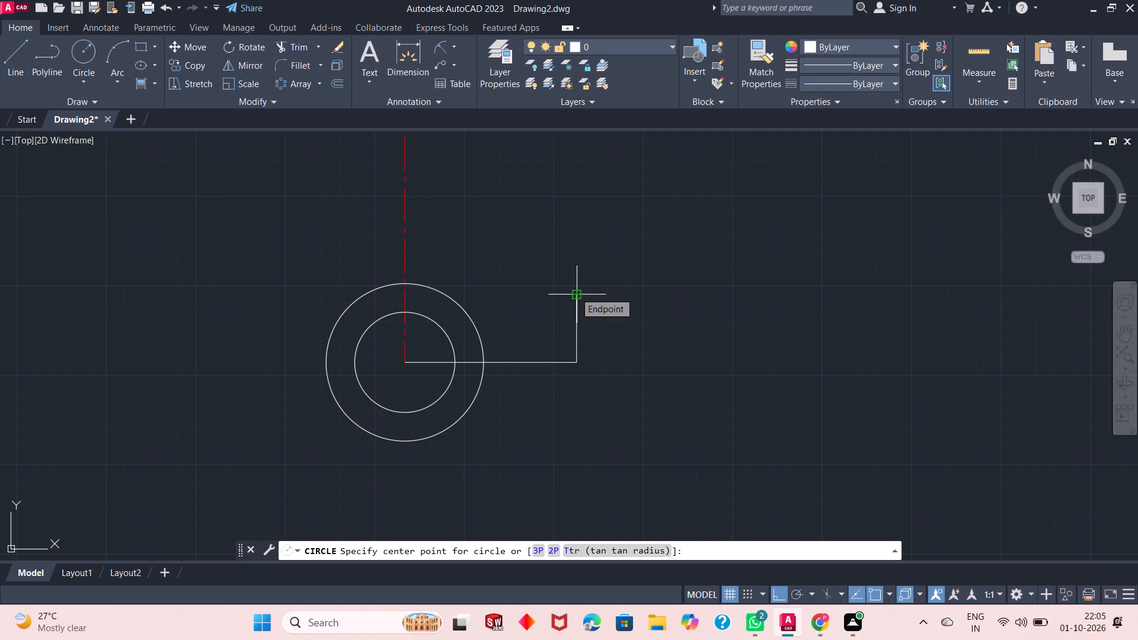
key("Escape")
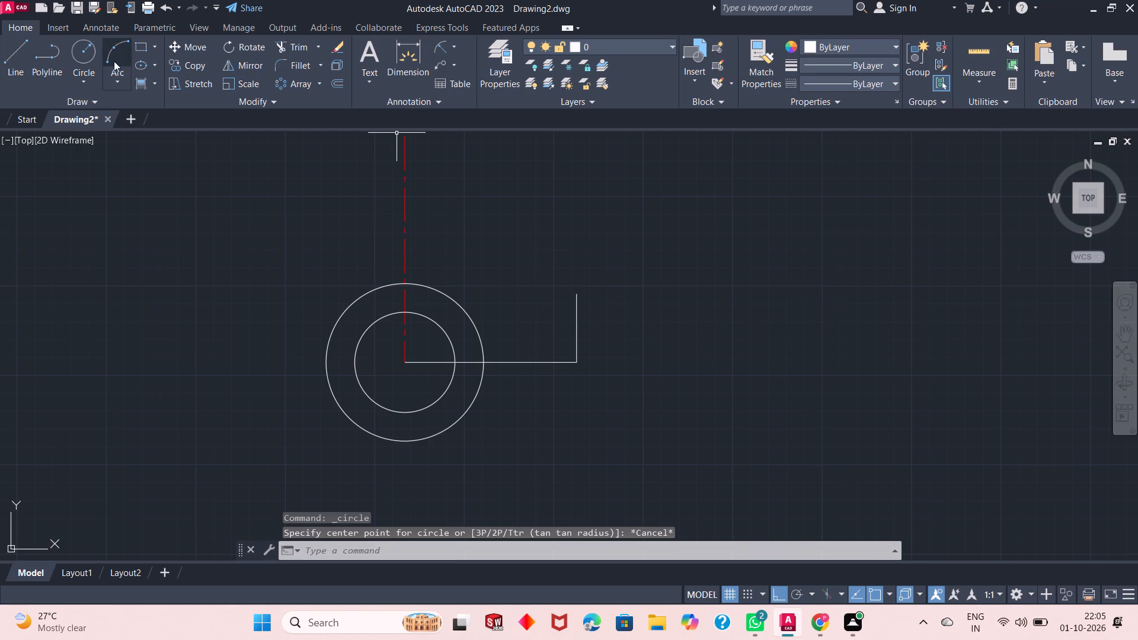
left_click(85, 56)
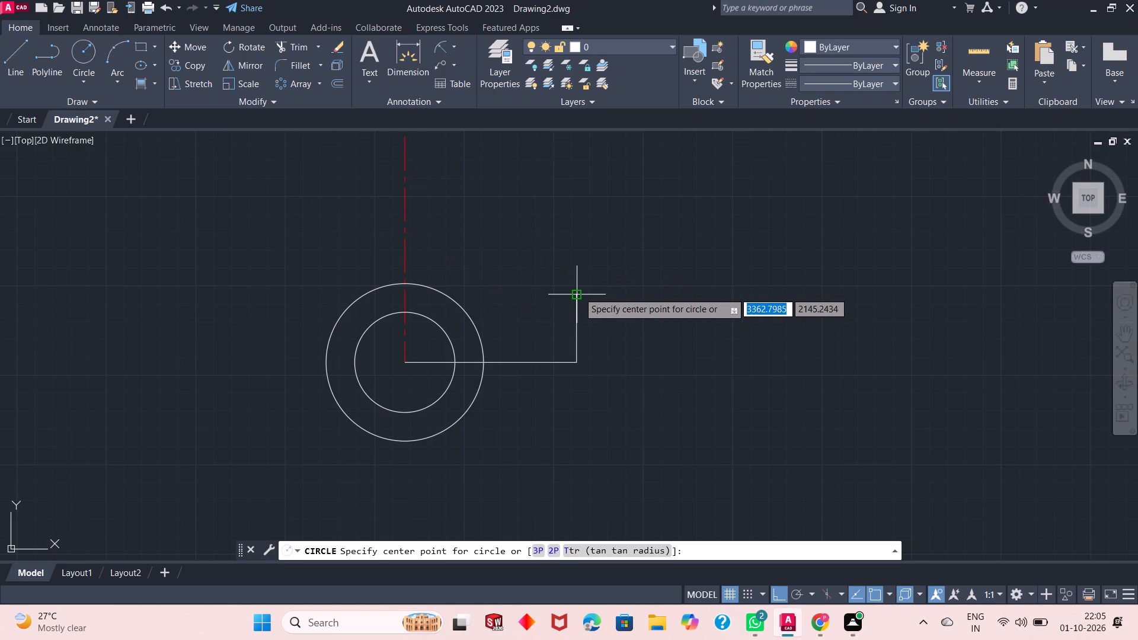
left_click(578, 292)
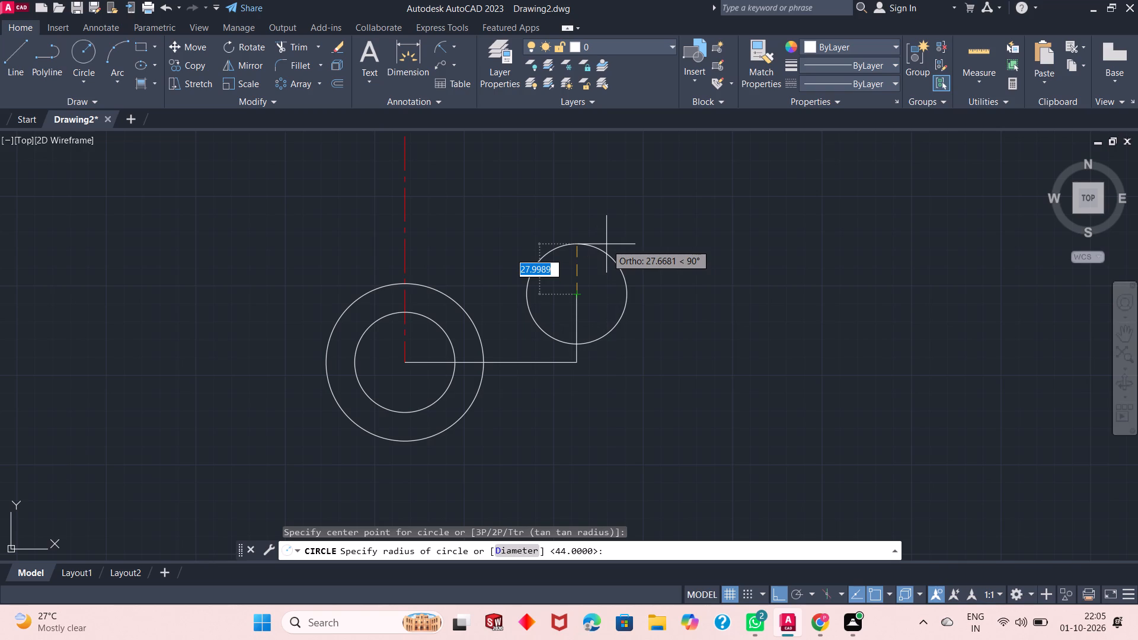
type("40")
key("Return")
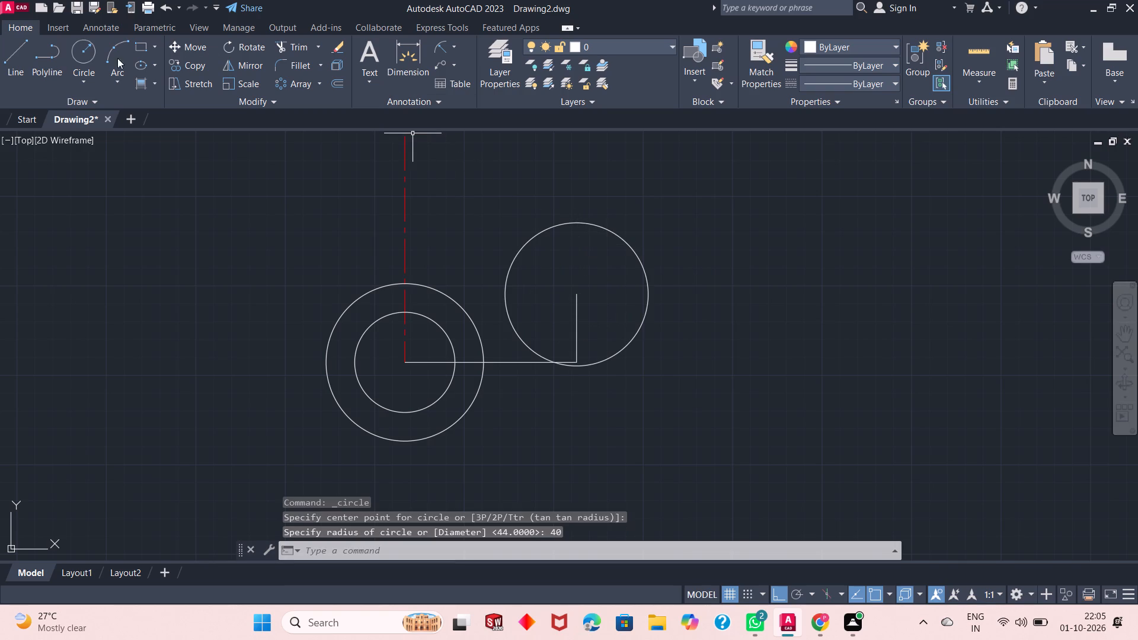
Draw a concentric circle with a radius of 18 inside the circle at the vertical line's upper end.
left_click(79, 54)
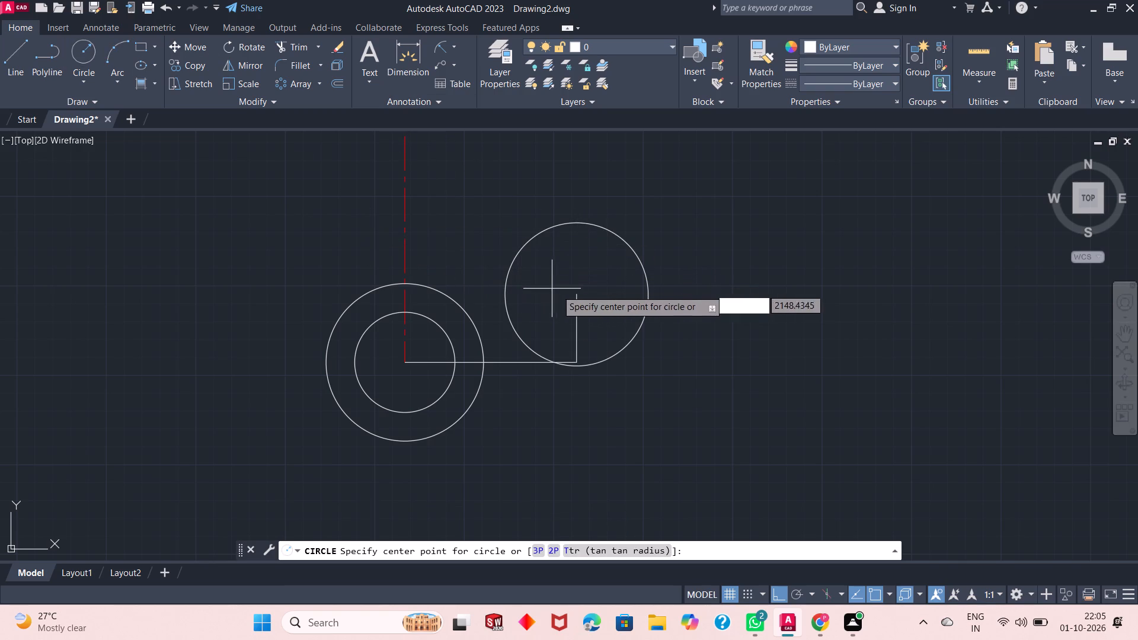
left_click(574, 297)
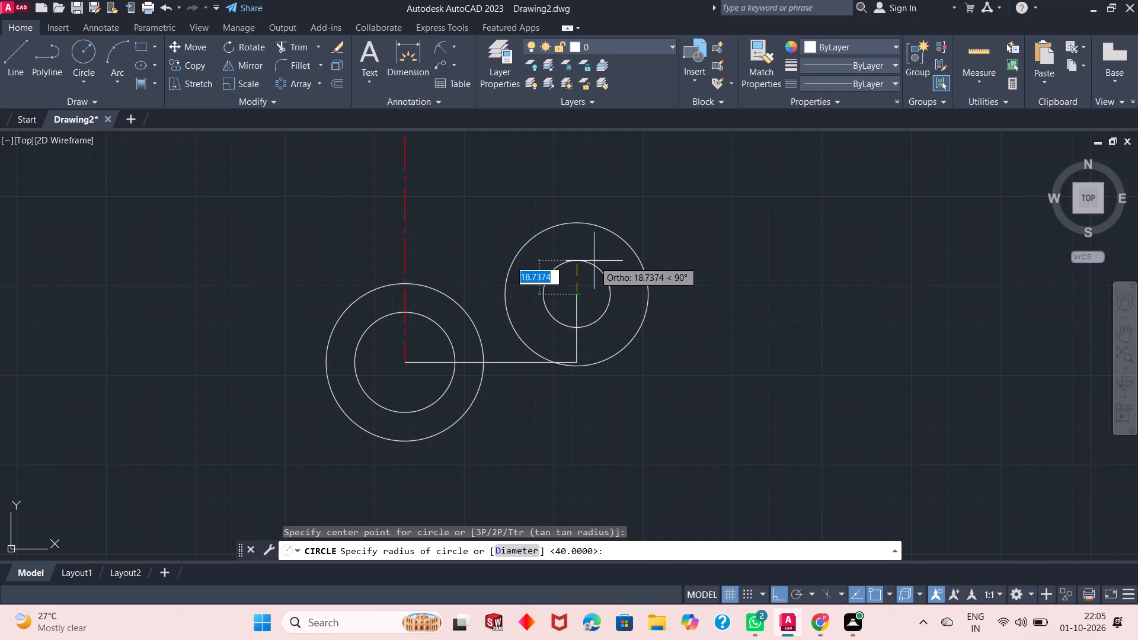
type("18")
key("Return")
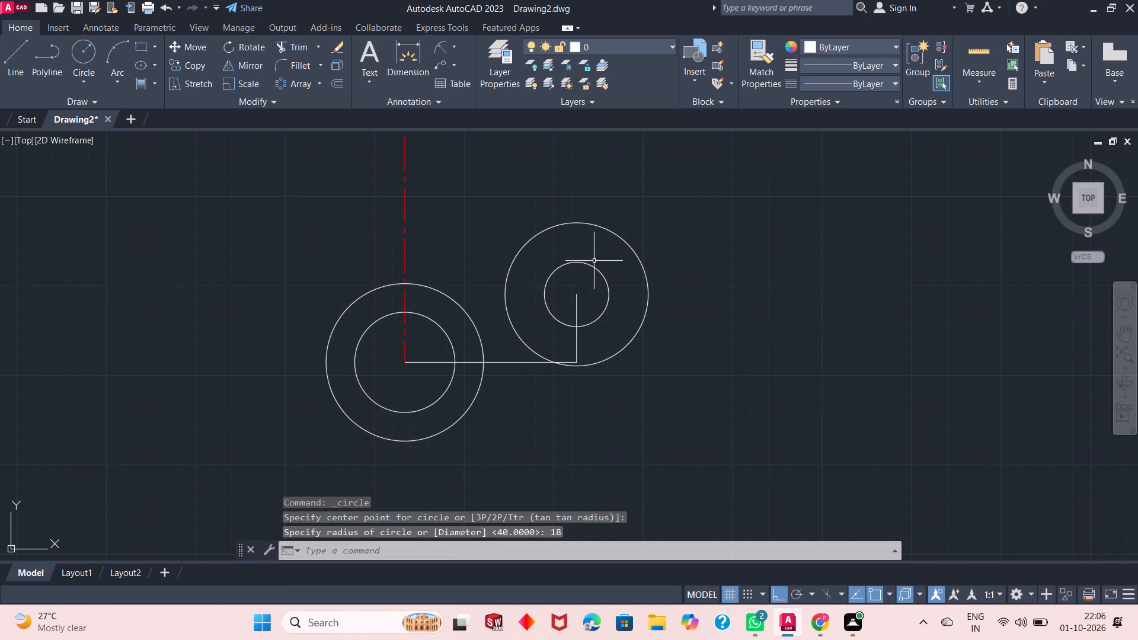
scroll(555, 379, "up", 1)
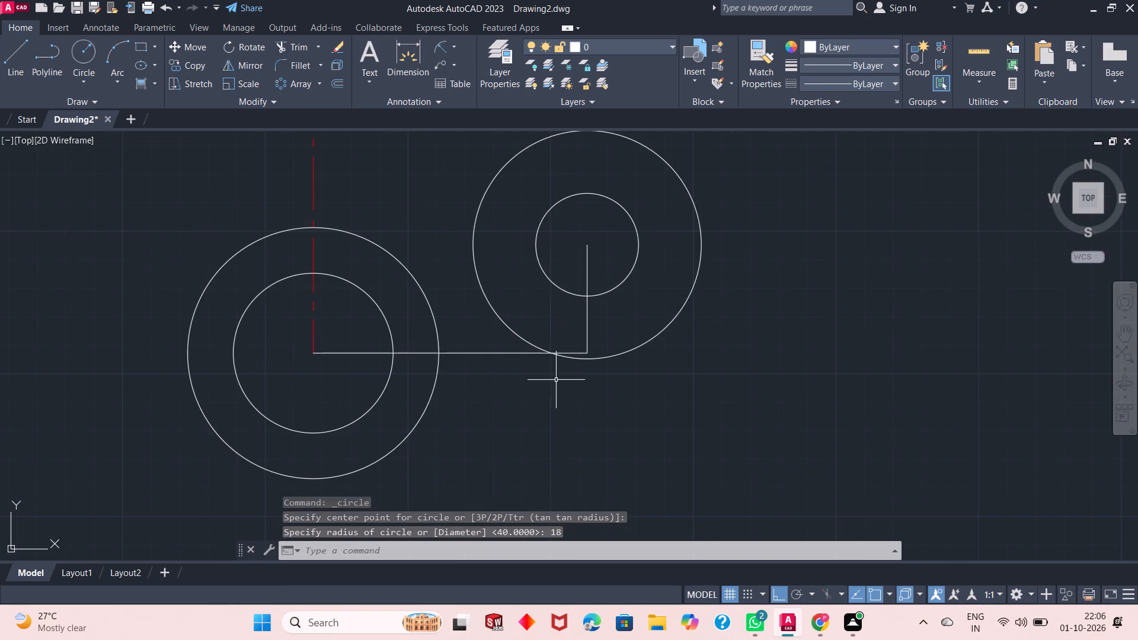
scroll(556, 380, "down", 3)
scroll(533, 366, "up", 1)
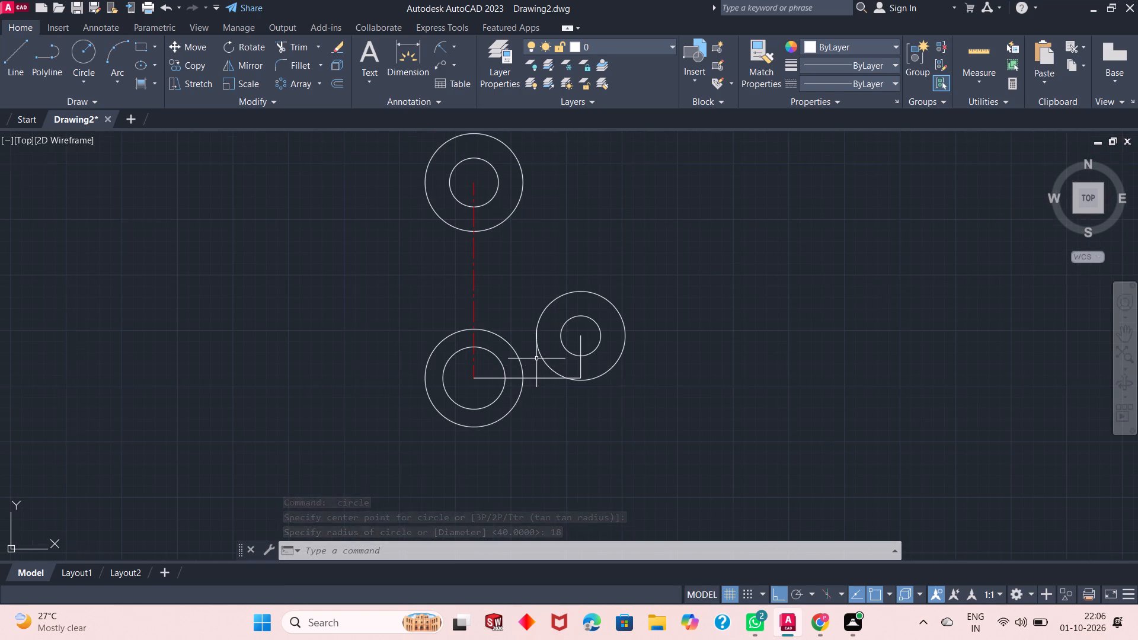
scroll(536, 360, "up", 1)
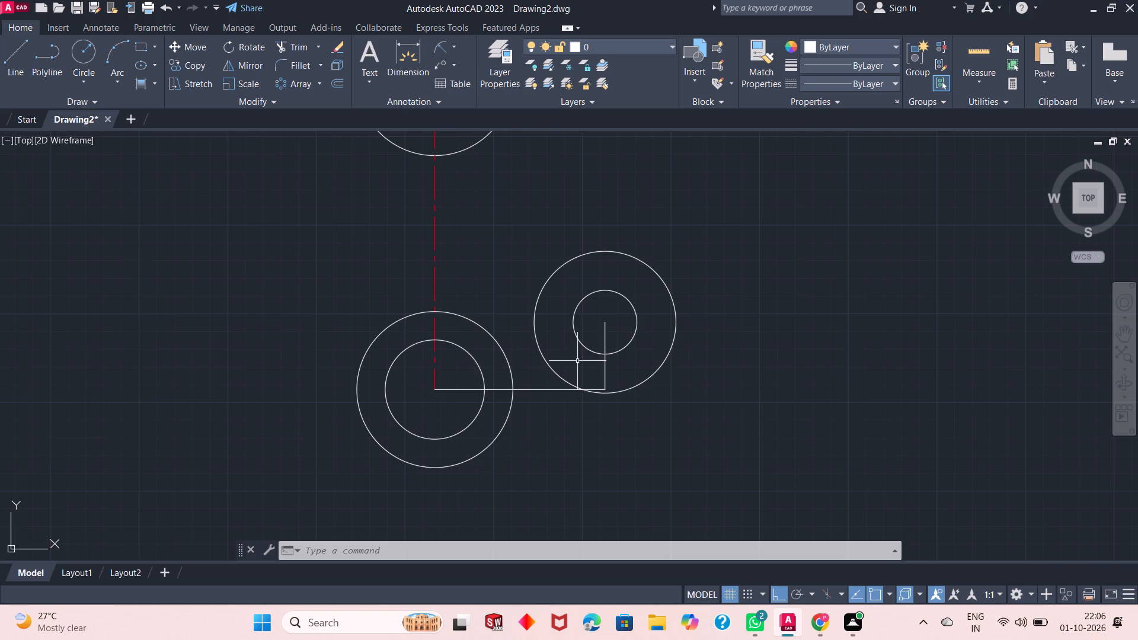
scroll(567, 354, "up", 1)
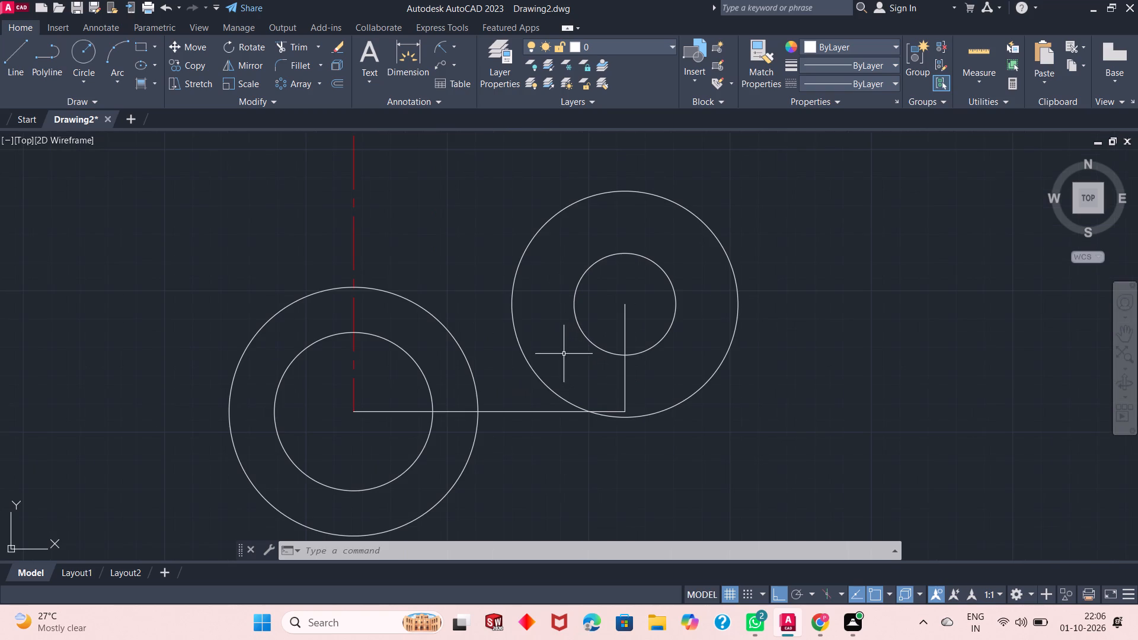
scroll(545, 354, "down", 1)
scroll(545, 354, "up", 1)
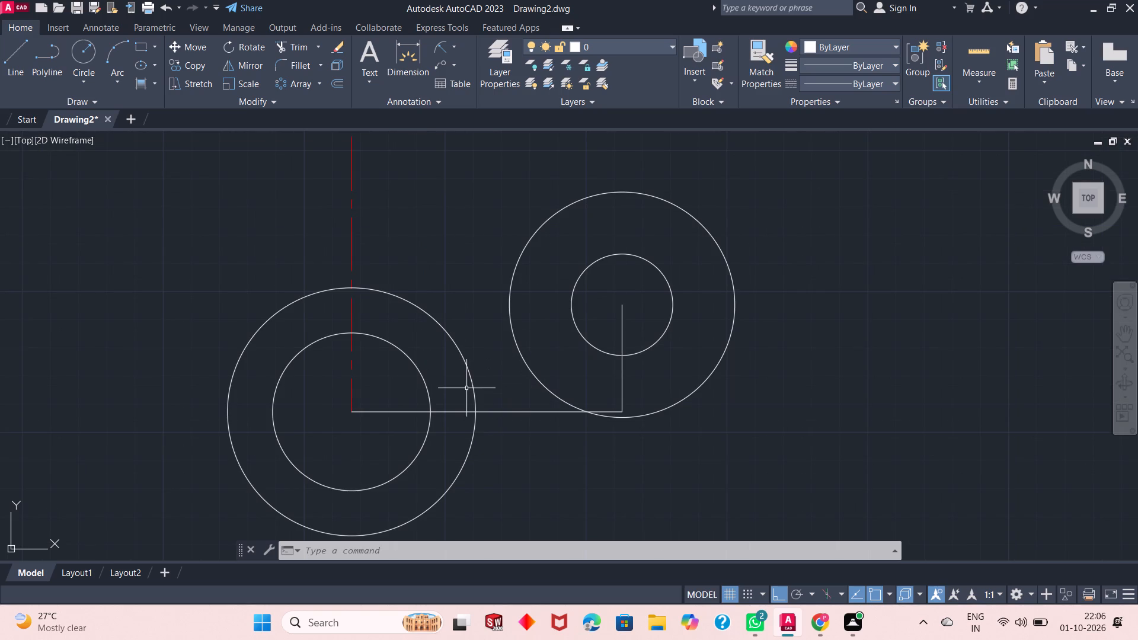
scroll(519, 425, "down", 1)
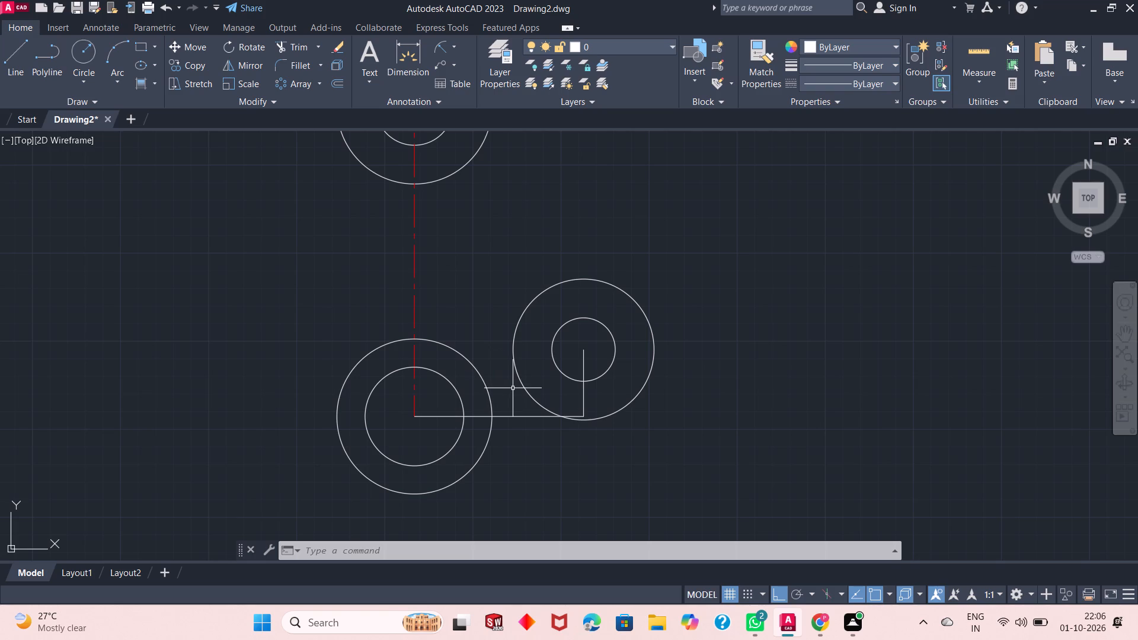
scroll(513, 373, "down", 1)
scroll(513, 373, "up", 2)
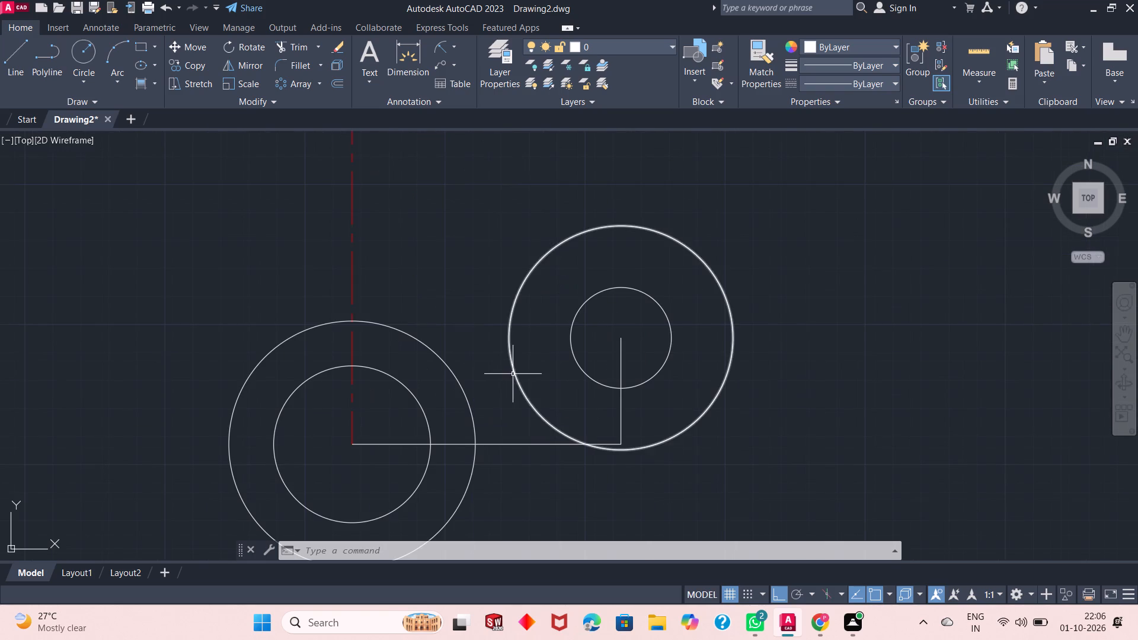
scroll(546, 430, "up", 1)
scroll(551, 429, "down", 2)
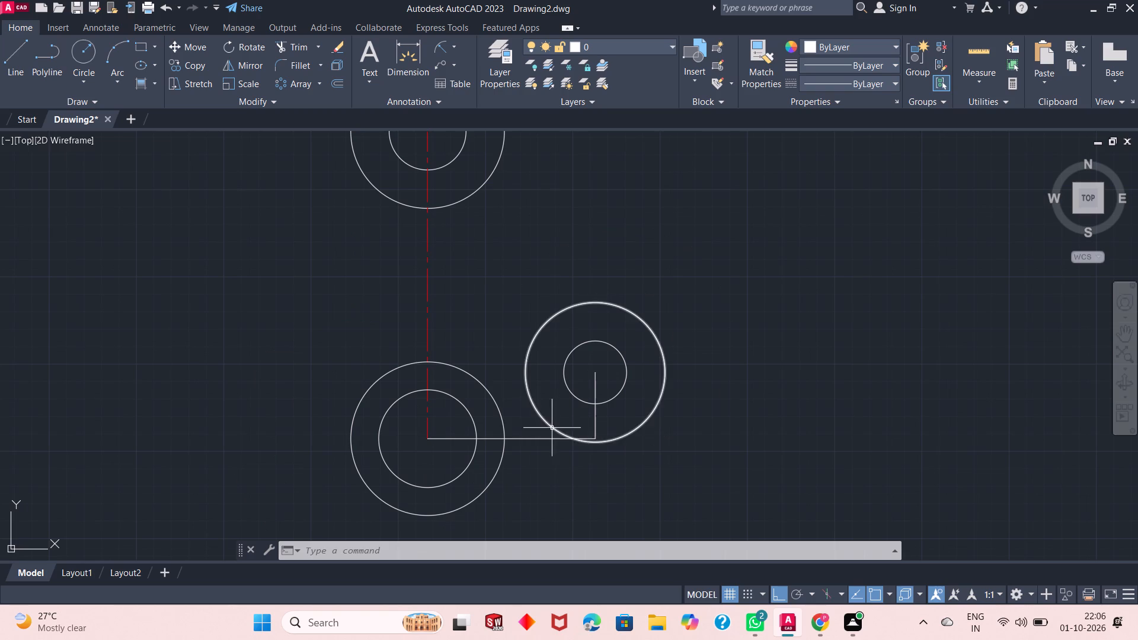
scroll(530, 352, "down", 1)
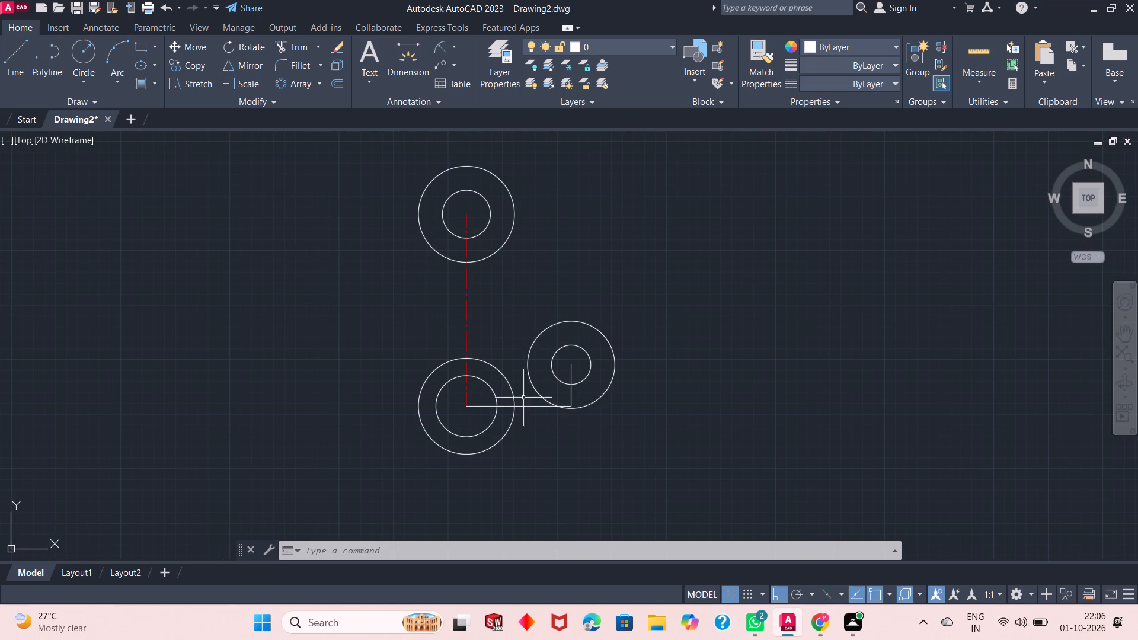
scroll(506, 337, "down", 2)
On Layer1, extend the centerline with a line 120 long straight down from the lower circles' centre.
scroll(524, 383, "up", 1)
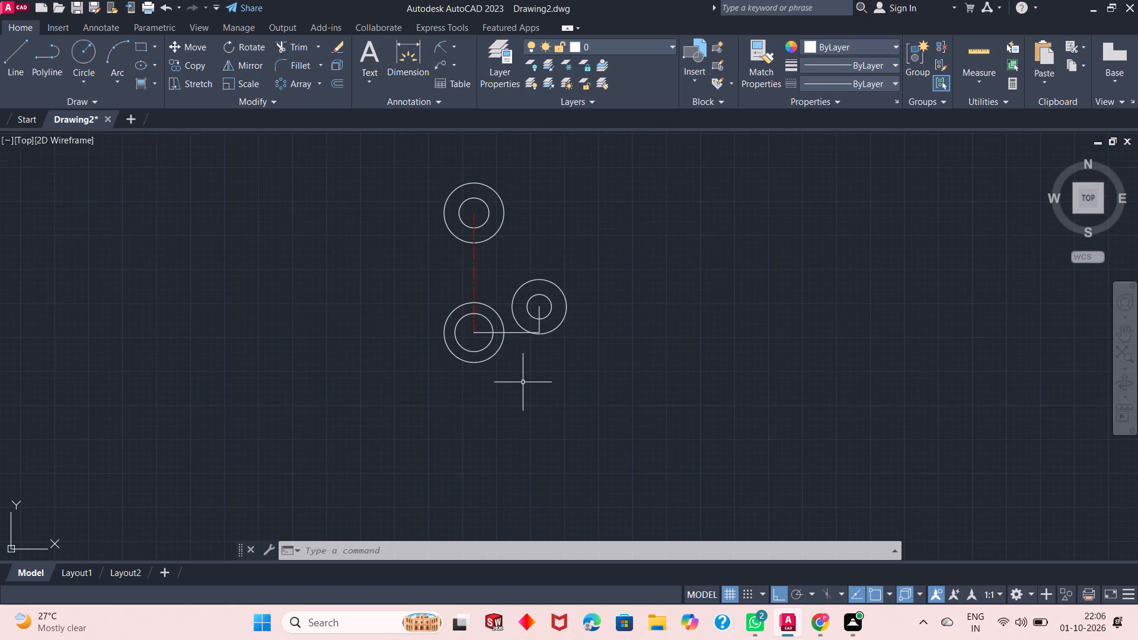
scroll(523, 382, "up", 1)
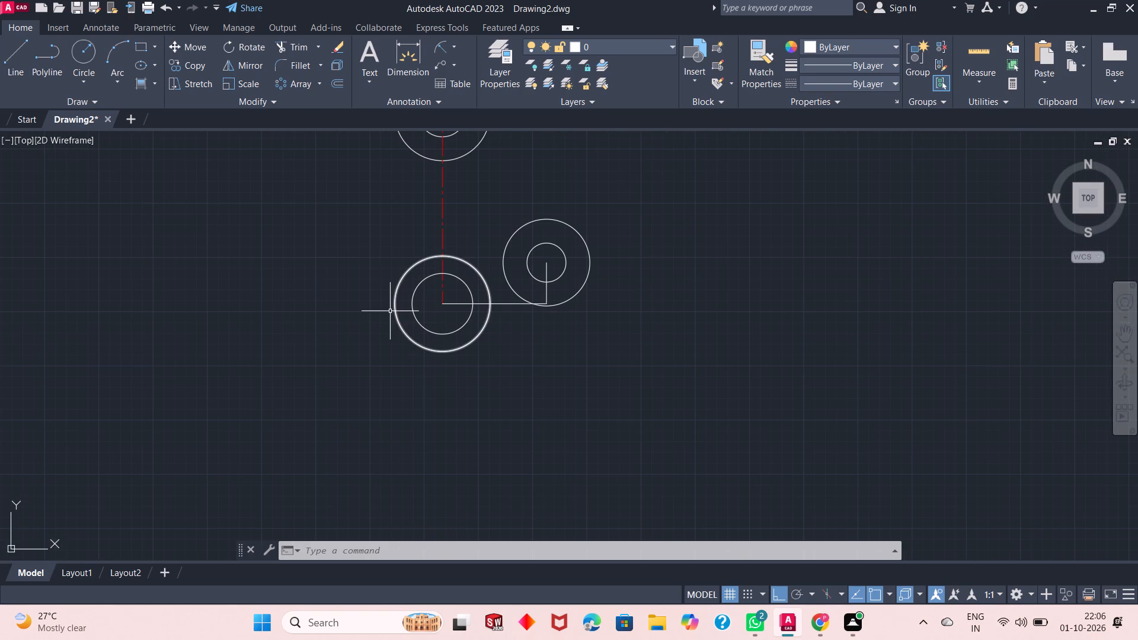
left_click(617, 41)
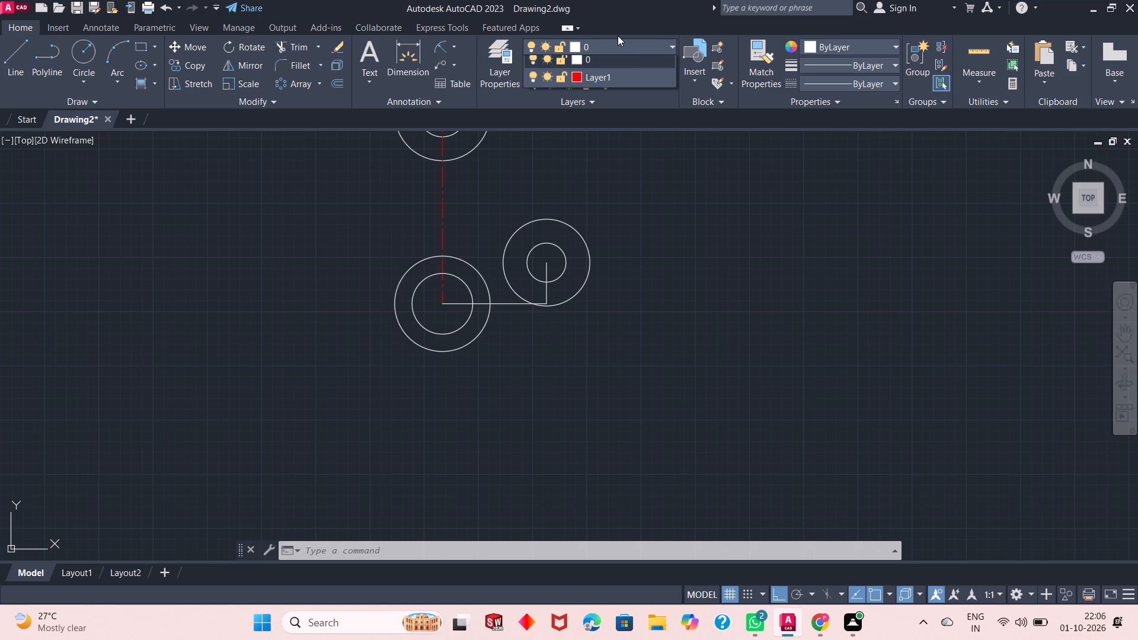
left_click(612, 78)
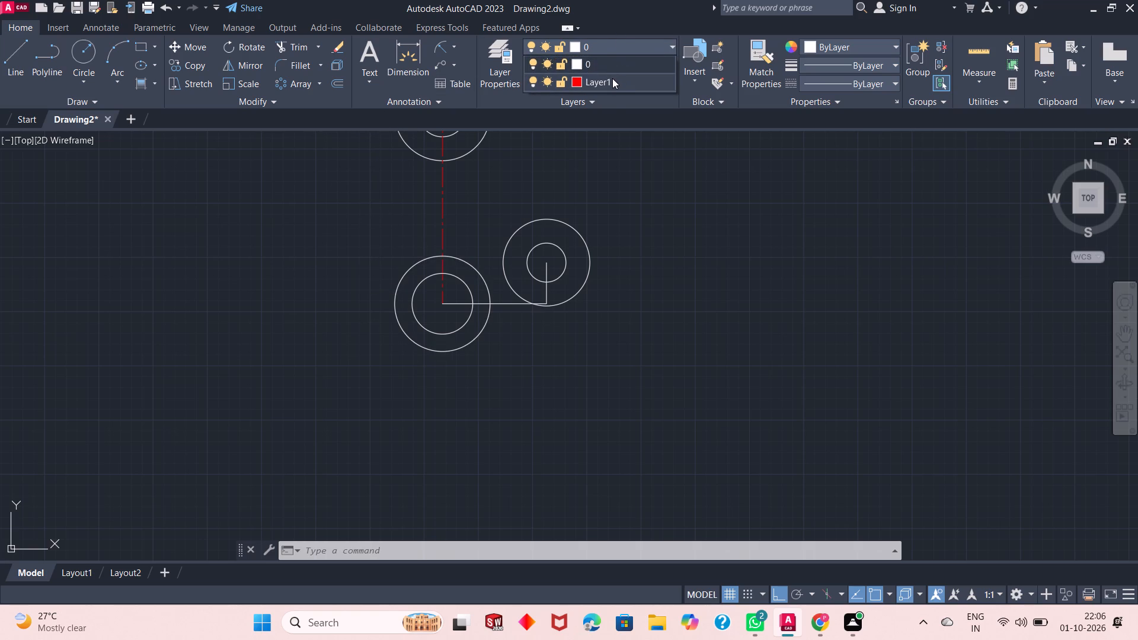
left_click(11, 62)
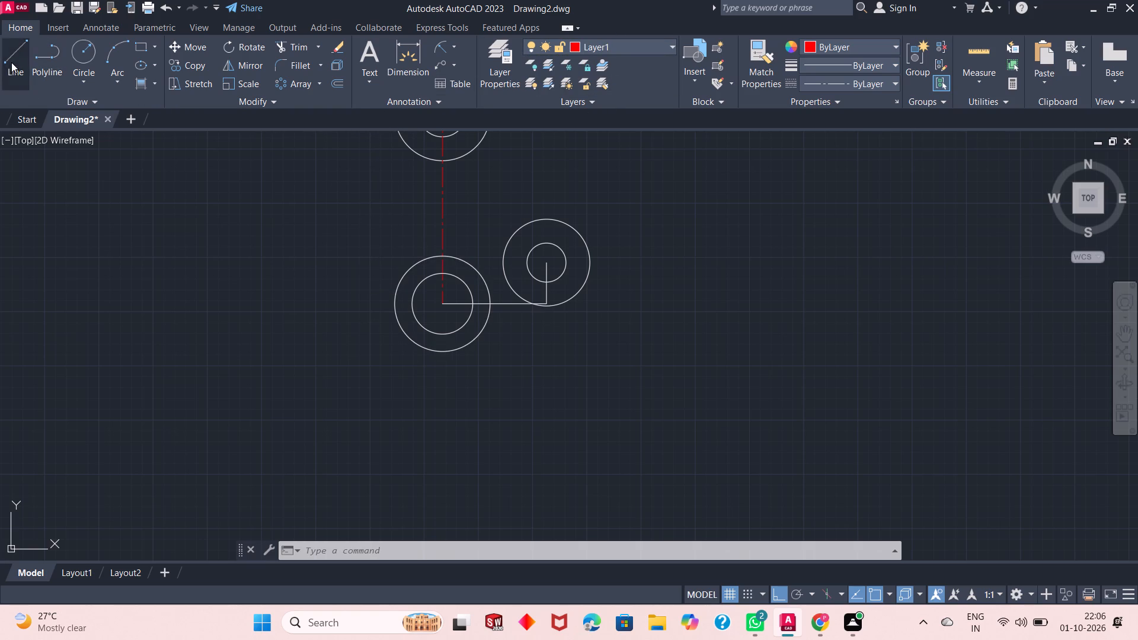
left_click(442, 307)
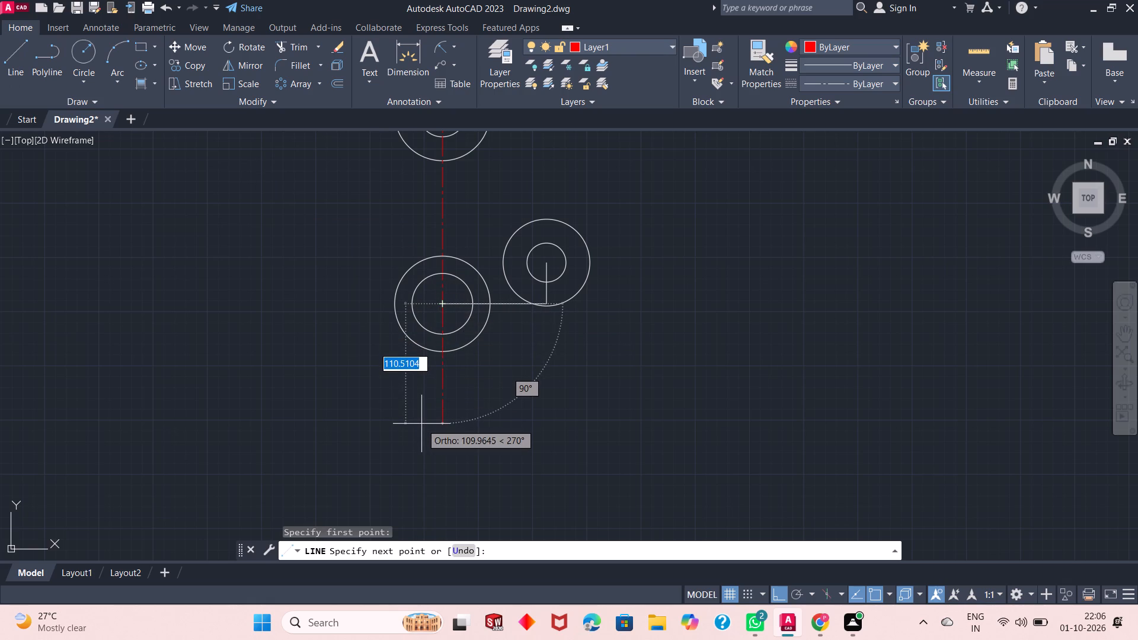
type("120")
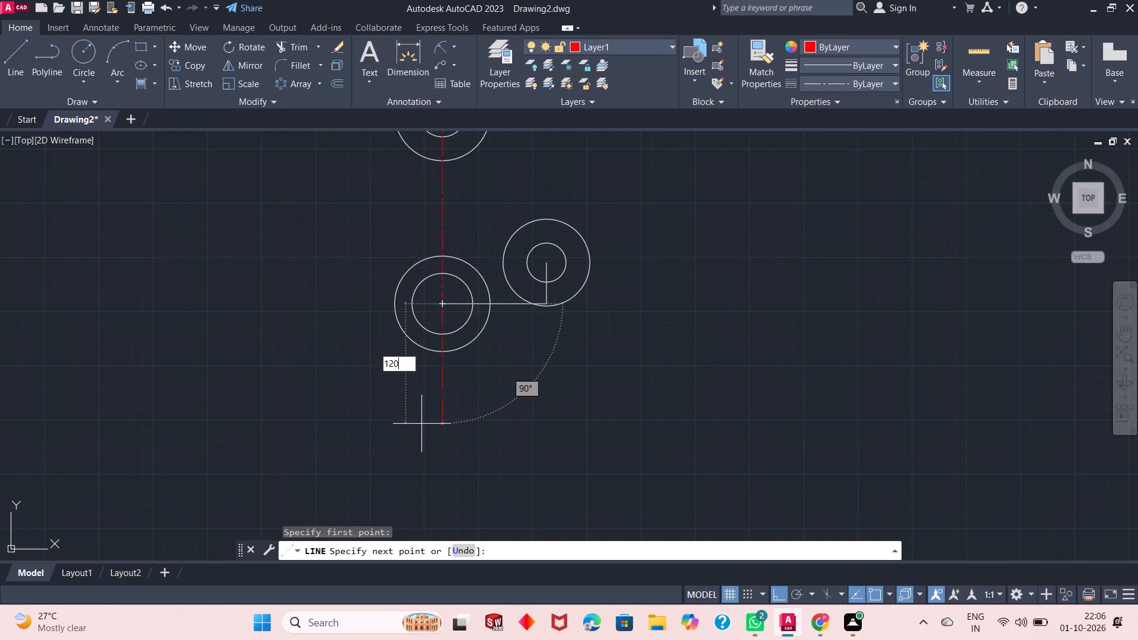
key("Return")
key("Return")
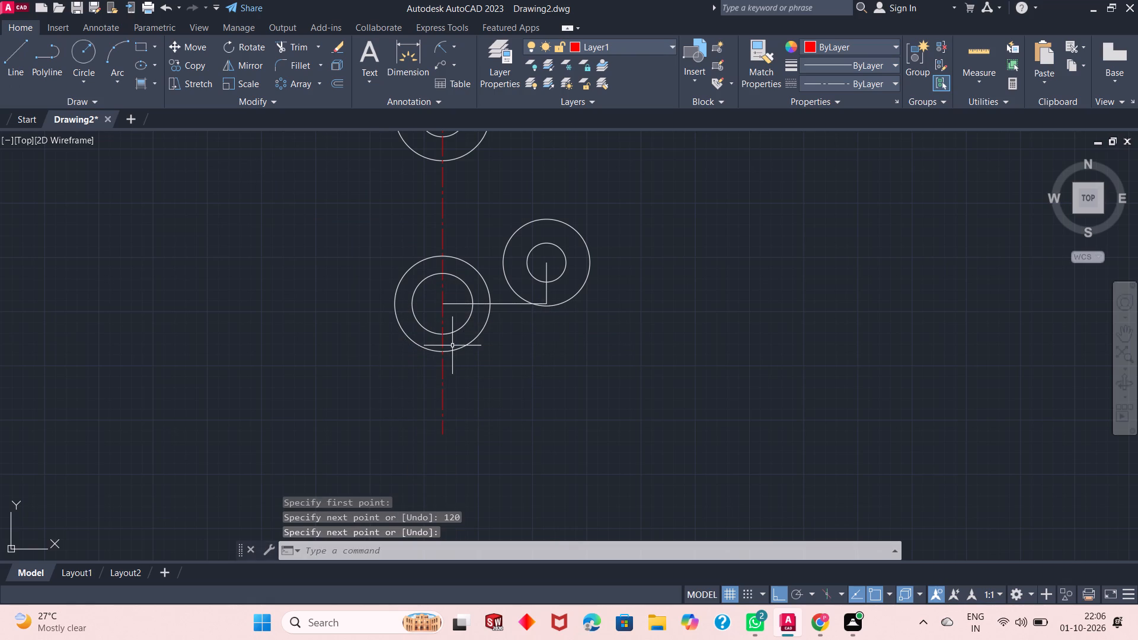
Make layer 0 the current layer.
left_click(628, 48)
left_click(628, 60)
Draw a circle with a radius of 44 centred on the lower end of the red vertical centerline.
left_click(88, 53)
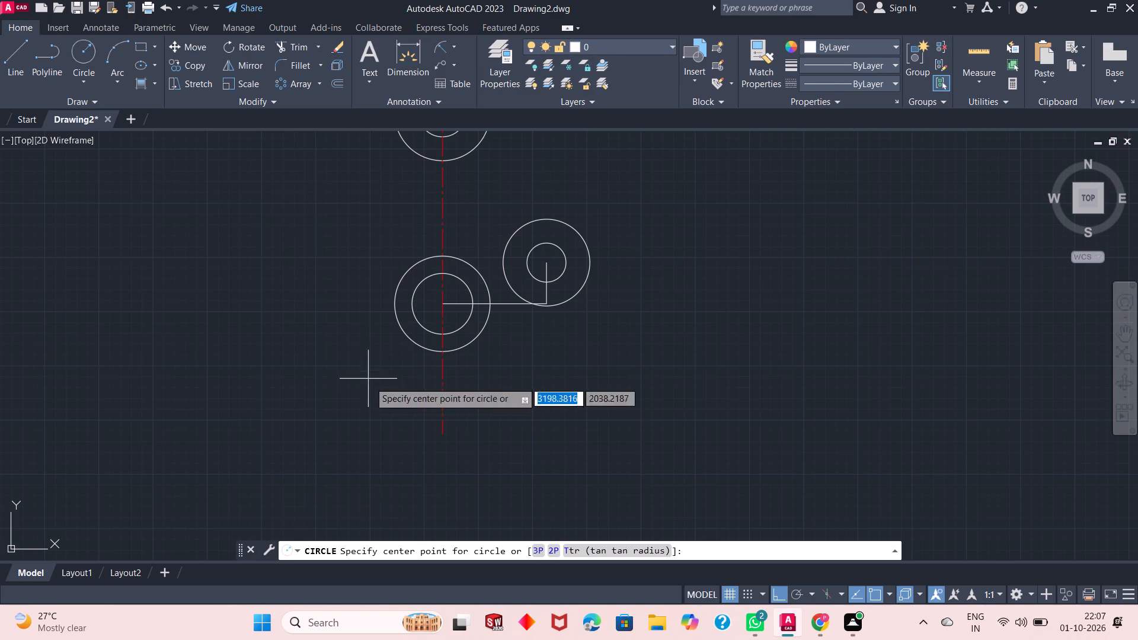
left_click(444, 437)
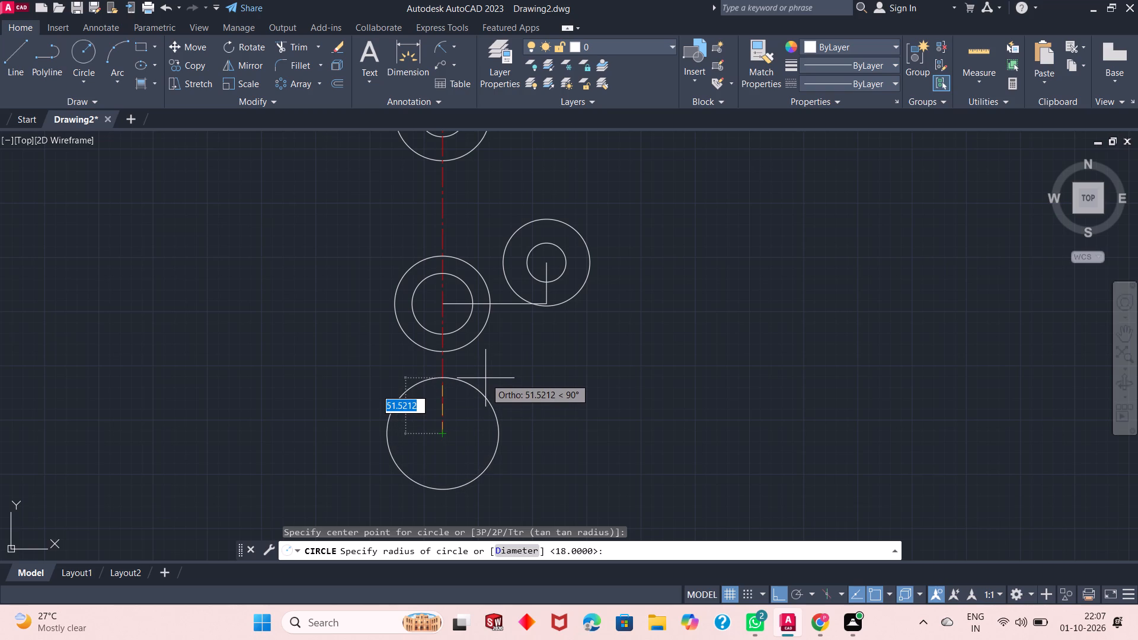
type("44")
key("Return")
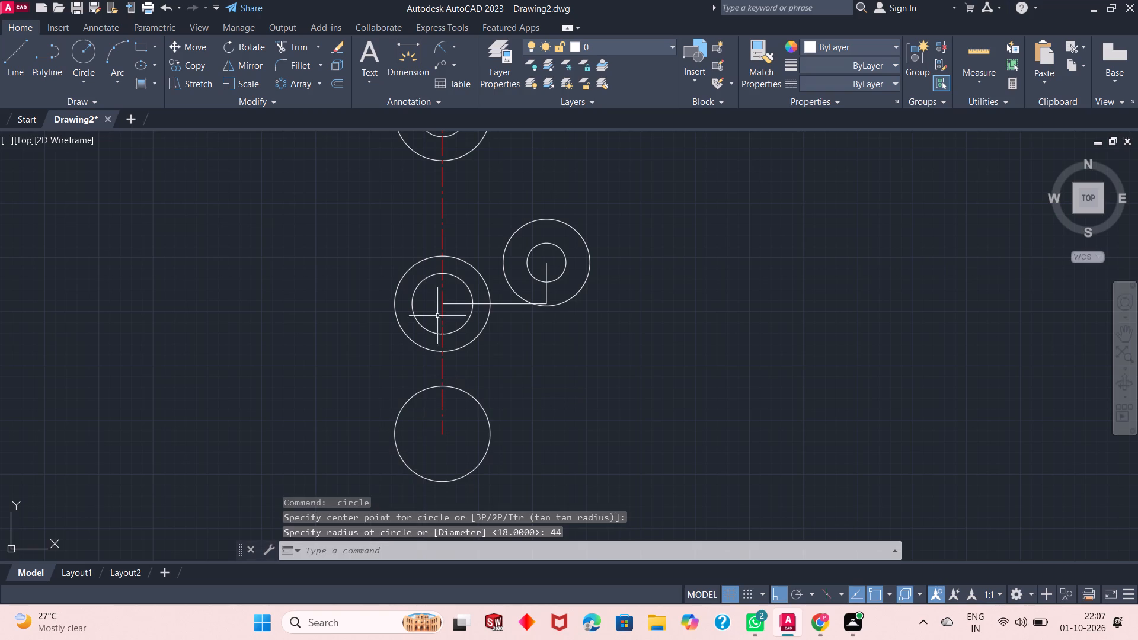
Draw a concentric circle with a radius of 22 inside the circle at the centerline's lower end.
left_click(91, 52)
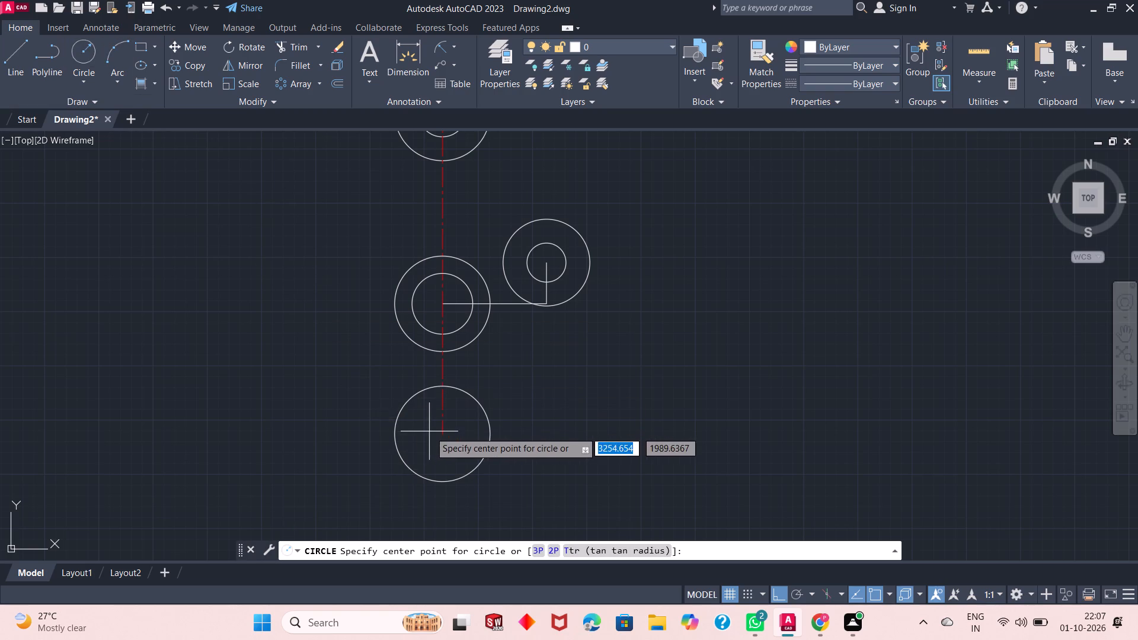
left_click(446, 433)
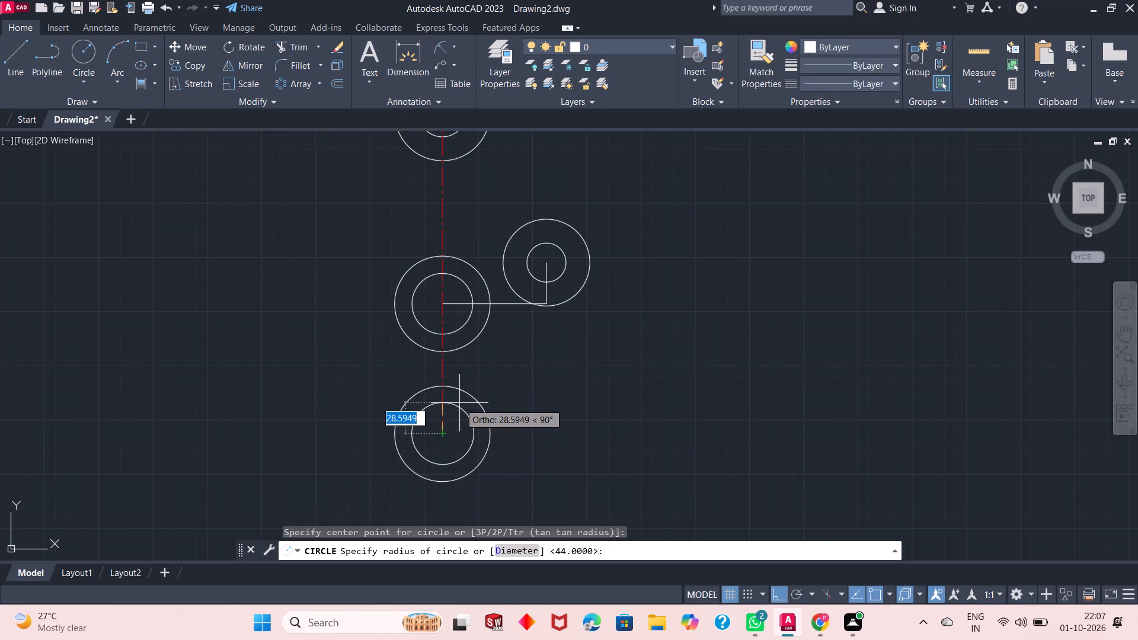
type("22")
key("Return")
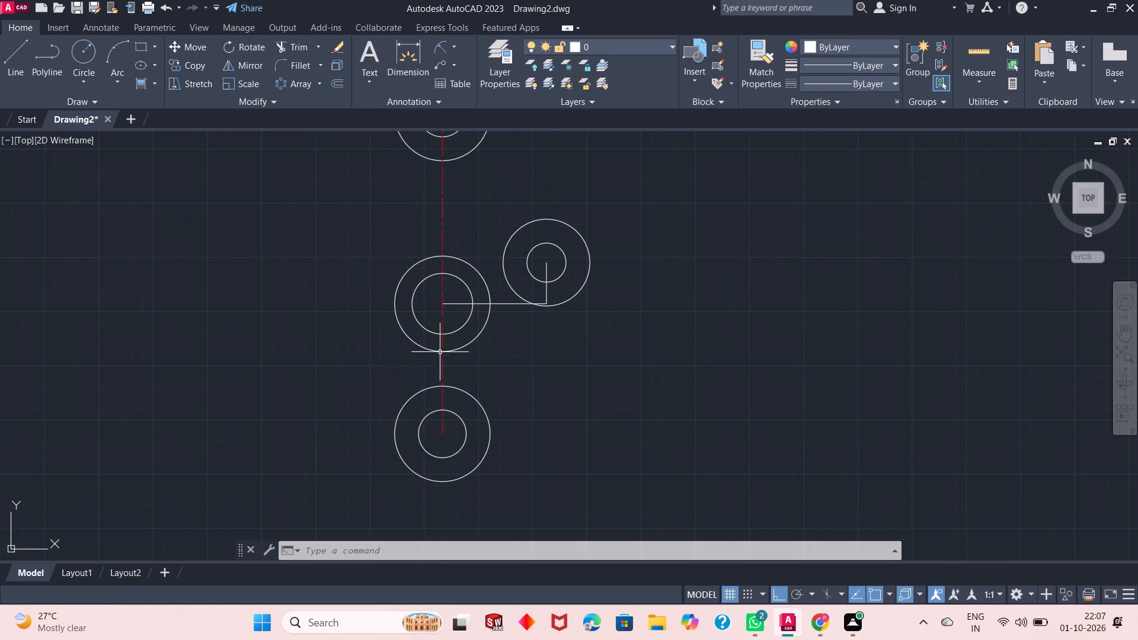
On Layer1, with ortho off, draw a line about 156 long from the middle circles' centre, sloping down to the right at 50° below horizontal.
scroll(446, 338, "down", 1)
scroll(457, 400, "up", 1)
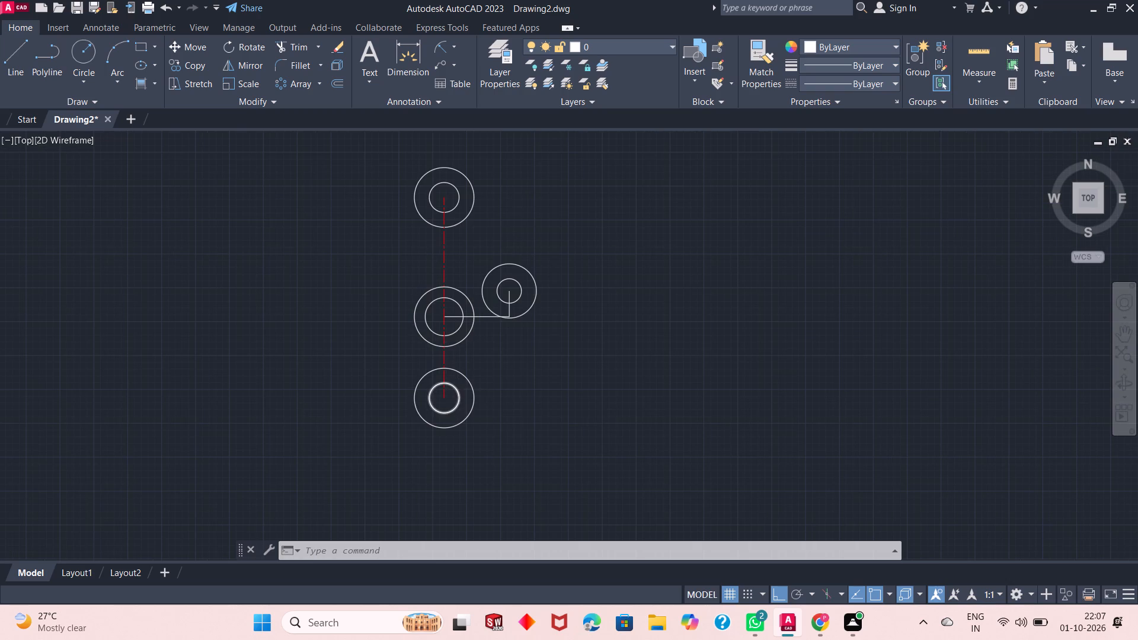
left_click(616, 46)
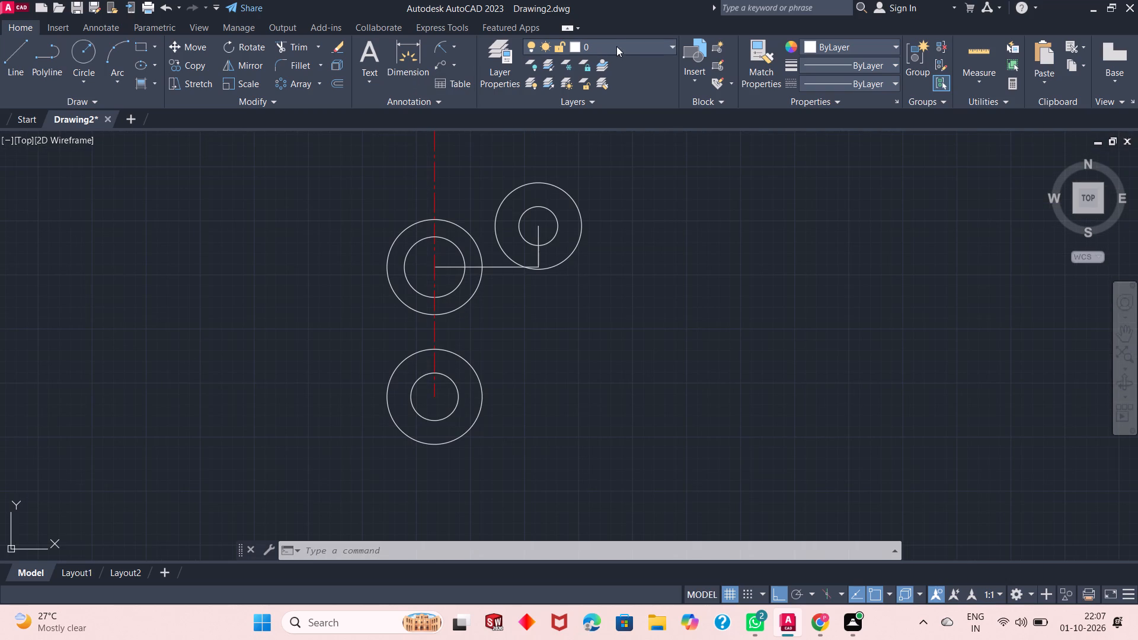
left_click(617, 77)
left_click(20, 56)
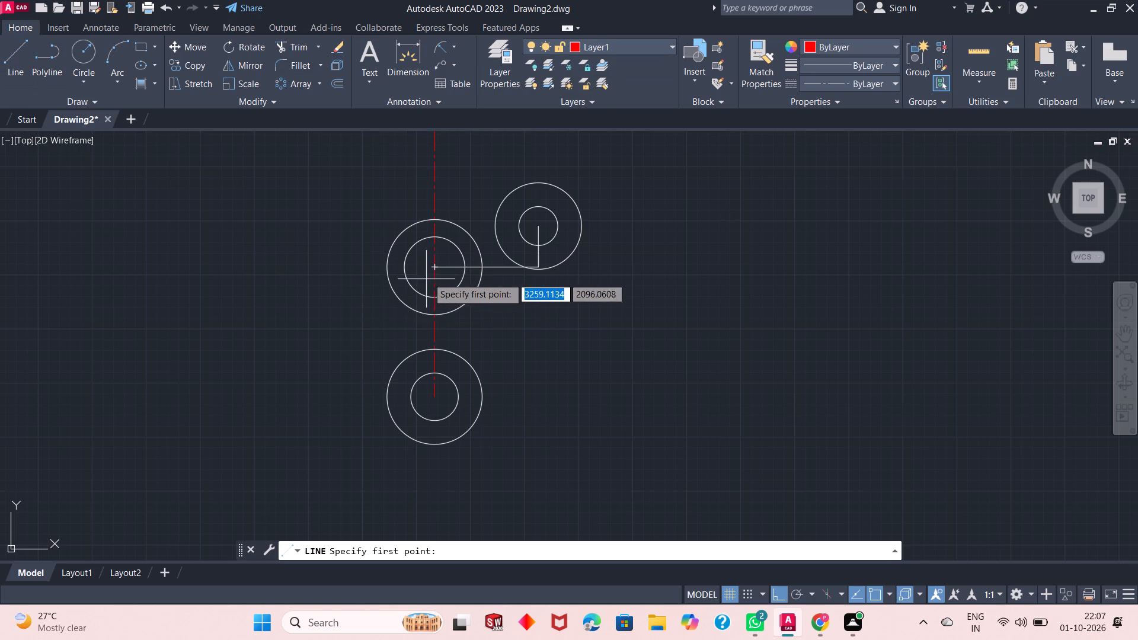
left_click(431, 265)
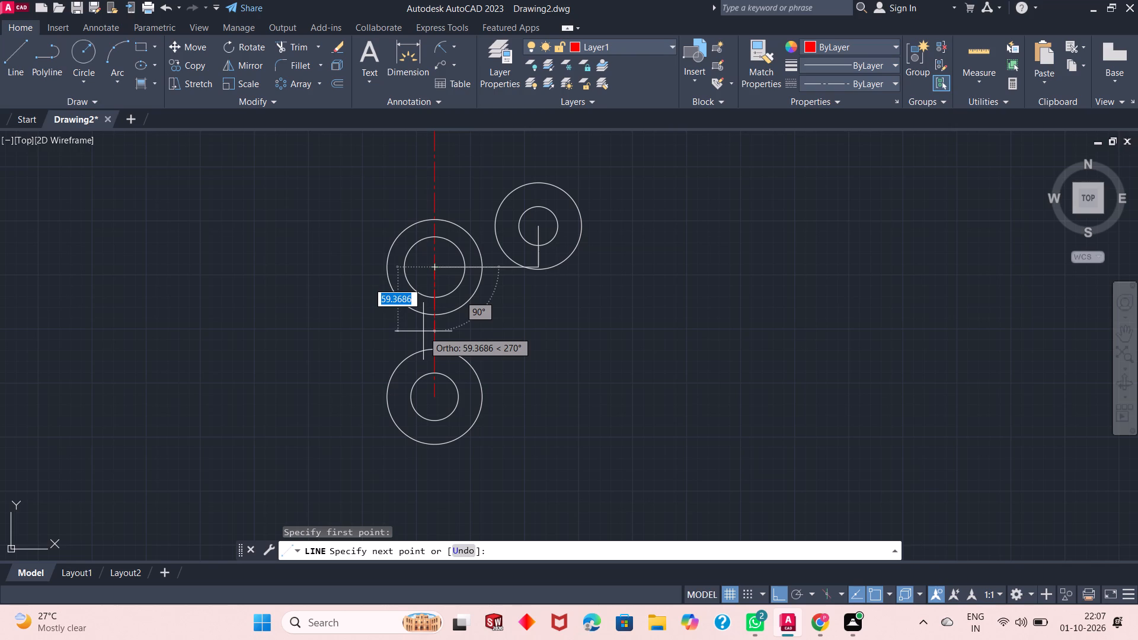
key("F8")
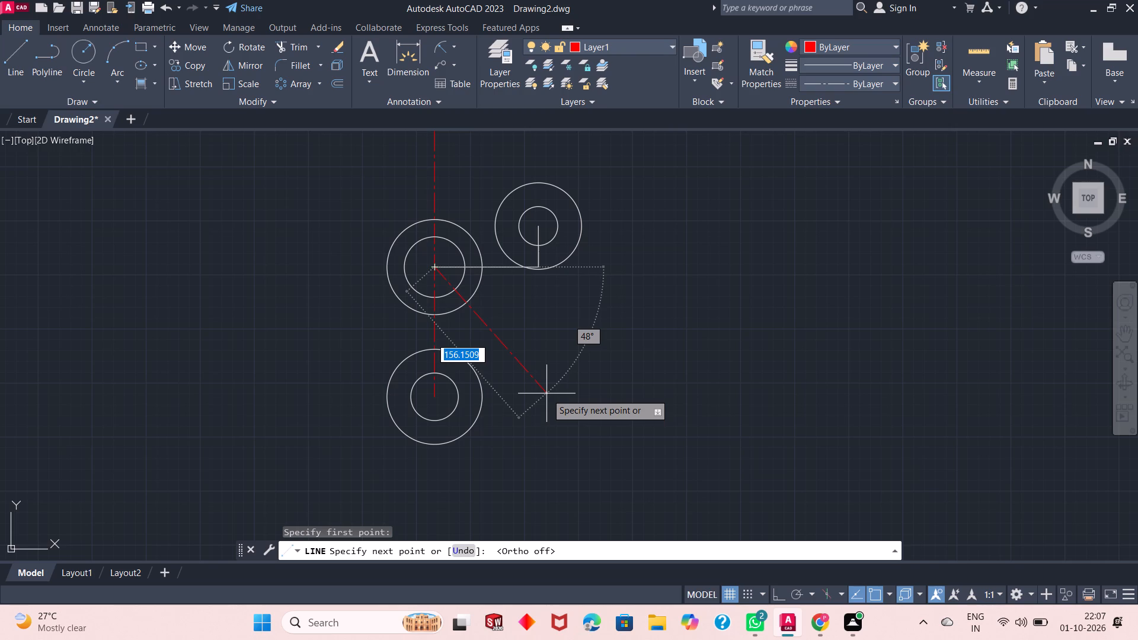
key("Tab")
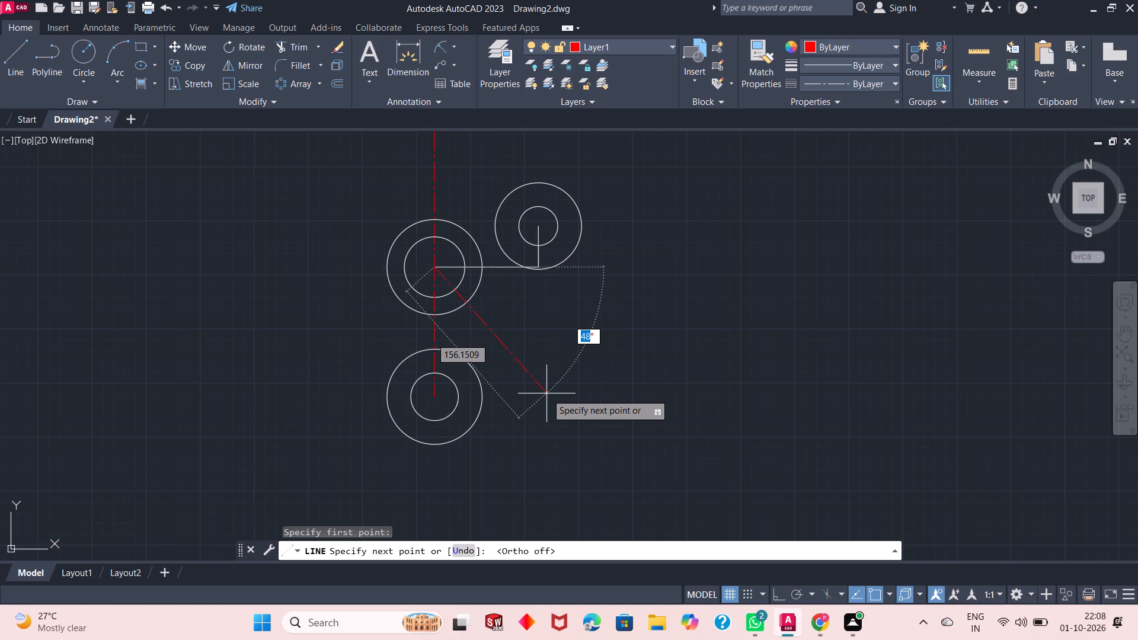
type("50")
key("Return")
right_click(596, 379)
left_click(620, 385)
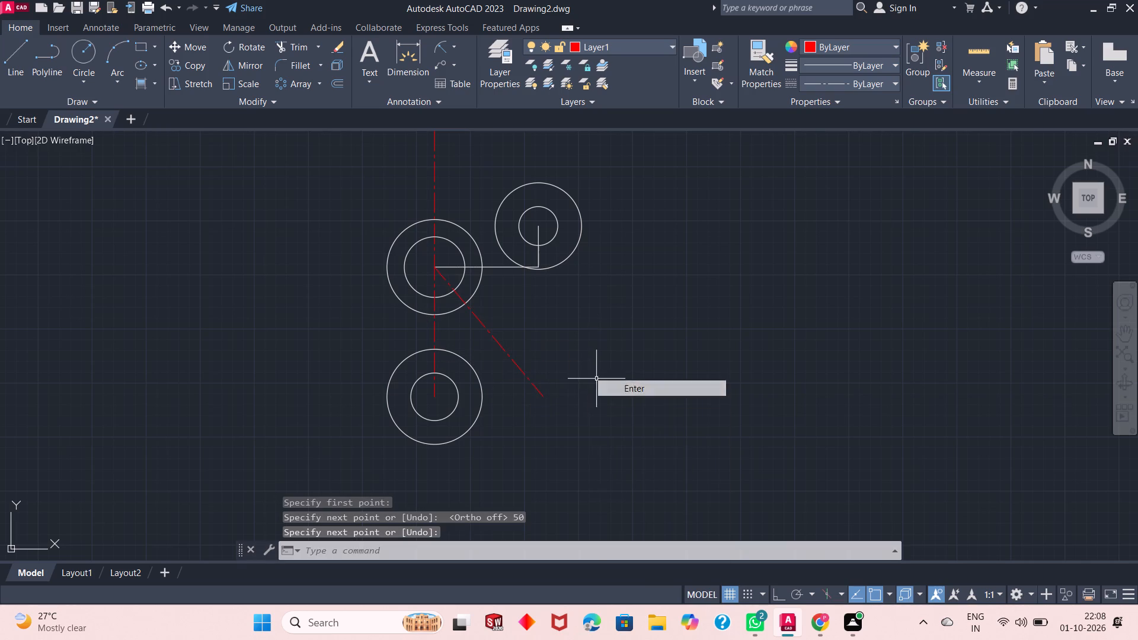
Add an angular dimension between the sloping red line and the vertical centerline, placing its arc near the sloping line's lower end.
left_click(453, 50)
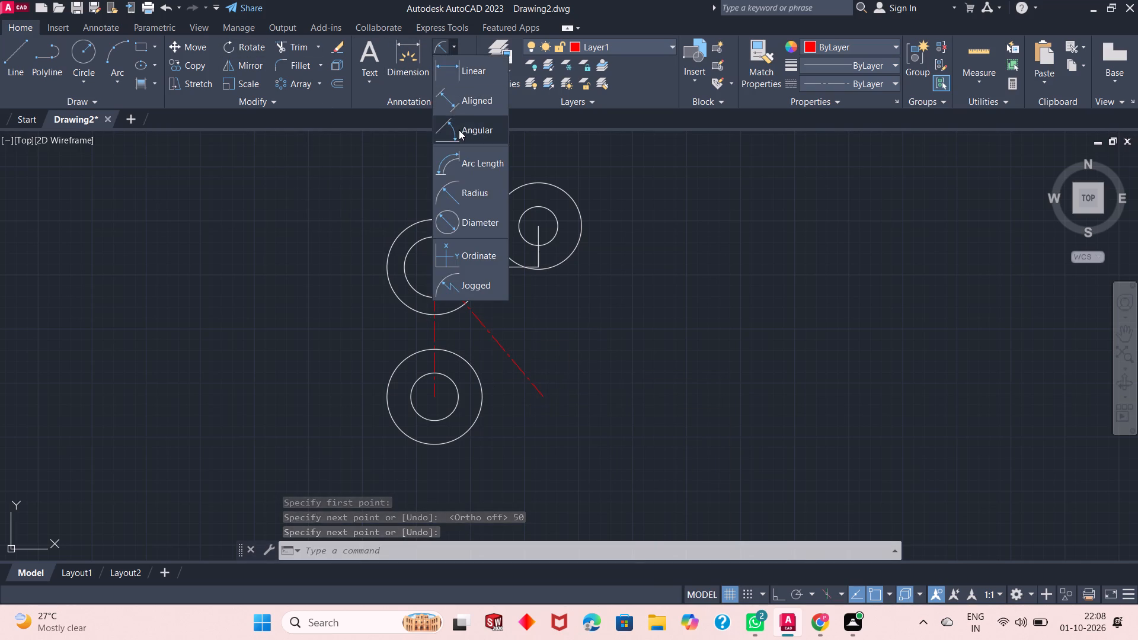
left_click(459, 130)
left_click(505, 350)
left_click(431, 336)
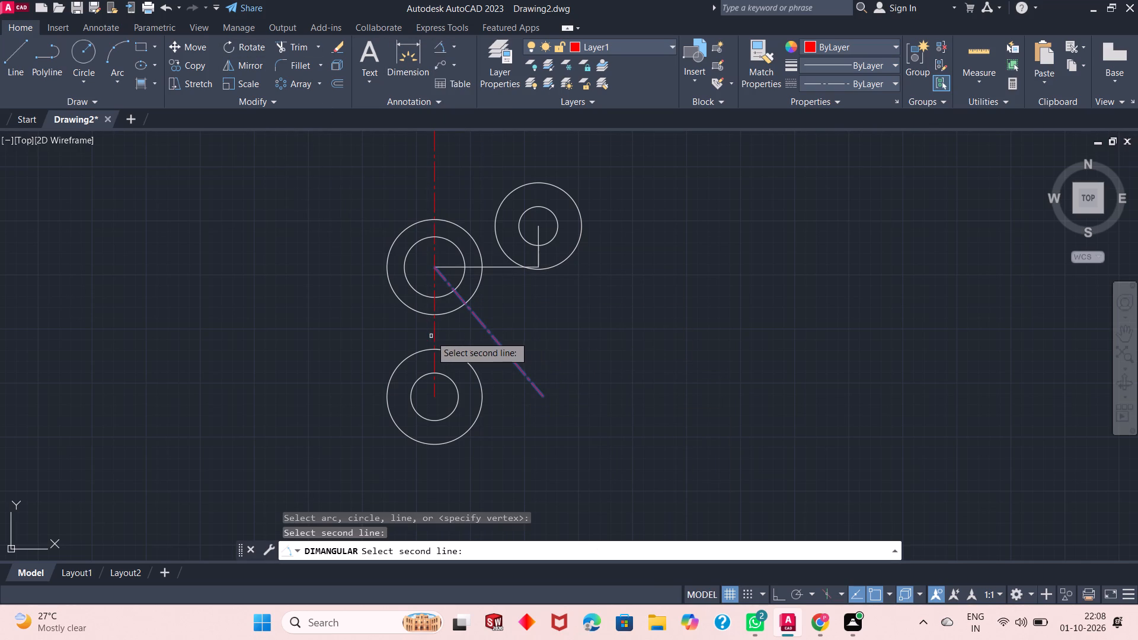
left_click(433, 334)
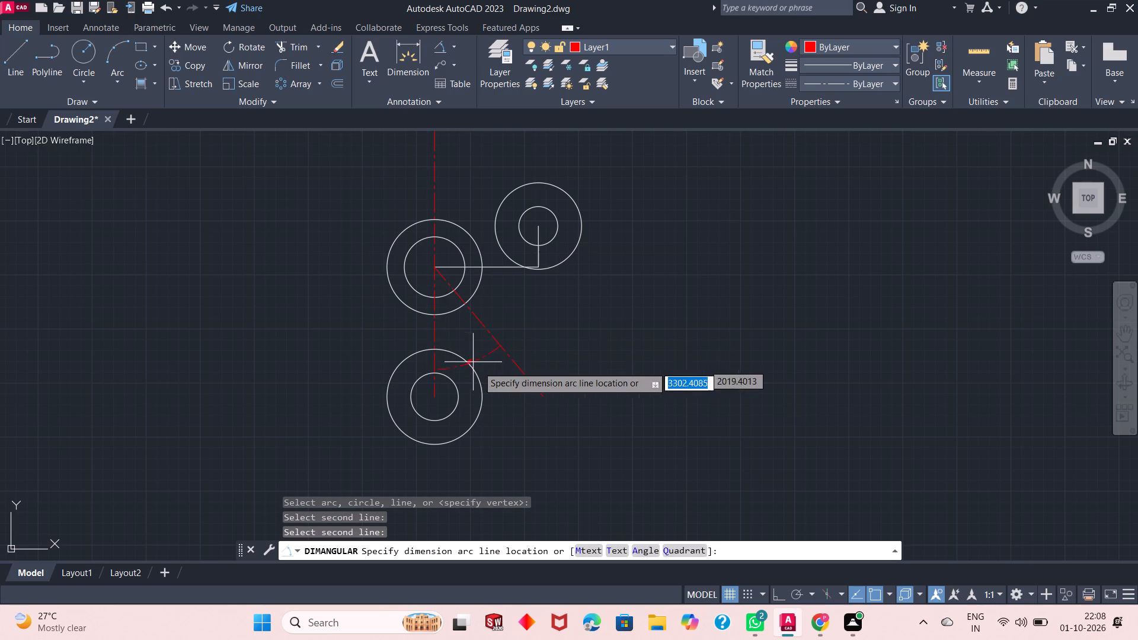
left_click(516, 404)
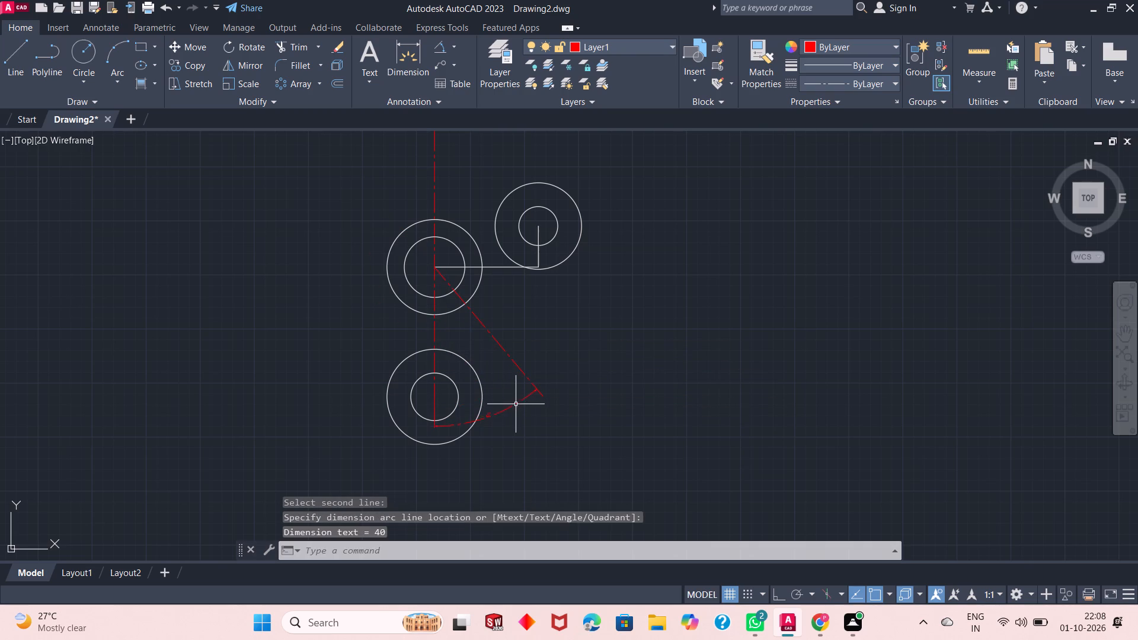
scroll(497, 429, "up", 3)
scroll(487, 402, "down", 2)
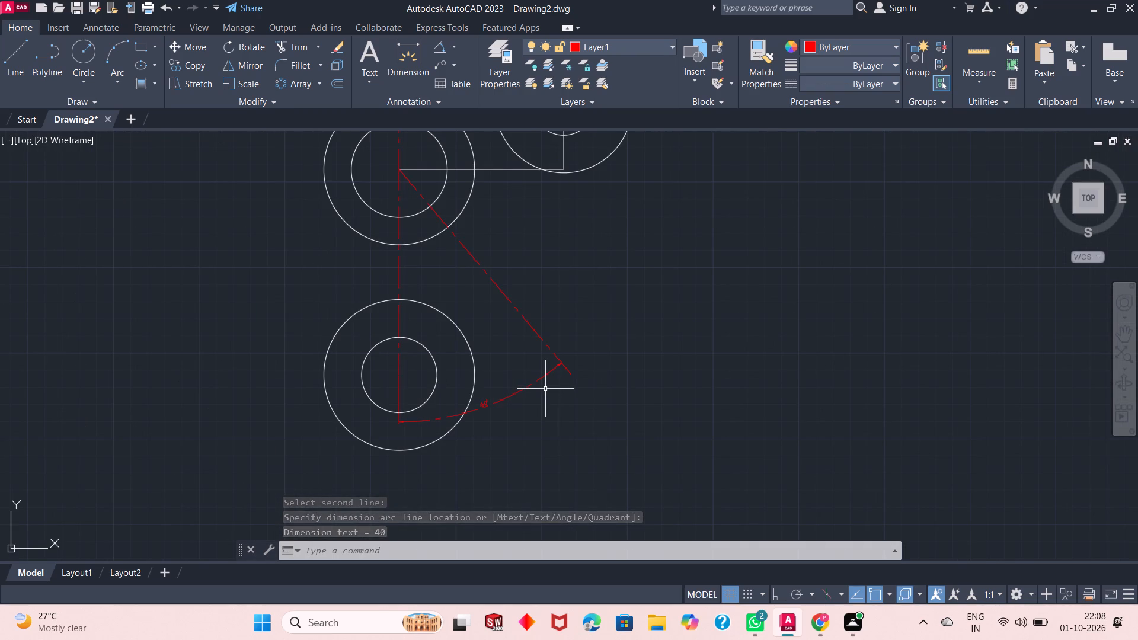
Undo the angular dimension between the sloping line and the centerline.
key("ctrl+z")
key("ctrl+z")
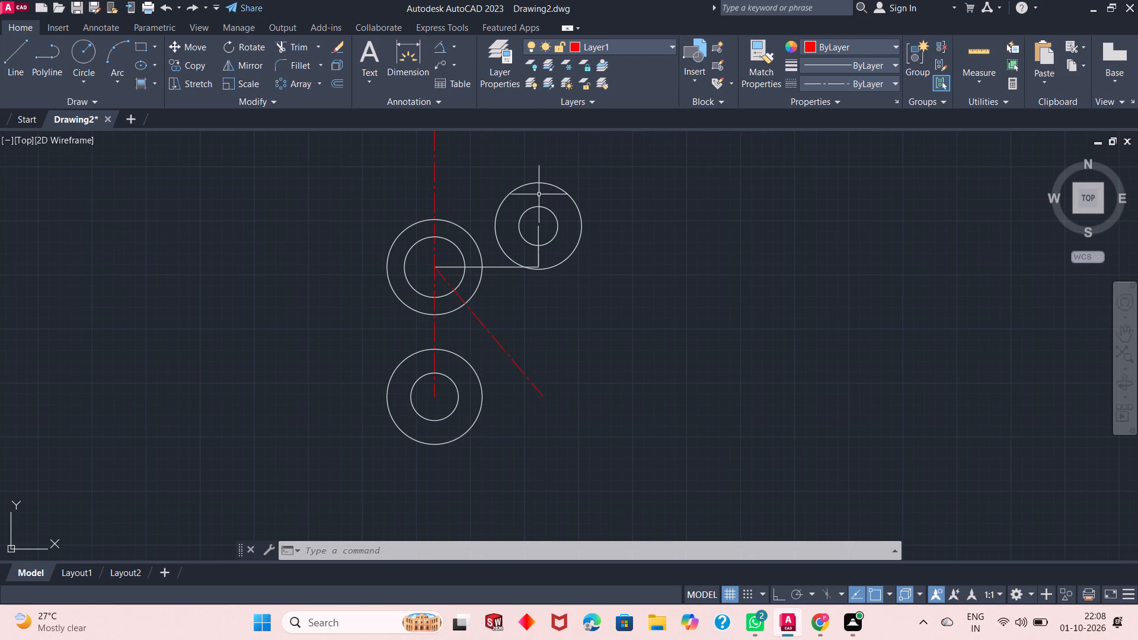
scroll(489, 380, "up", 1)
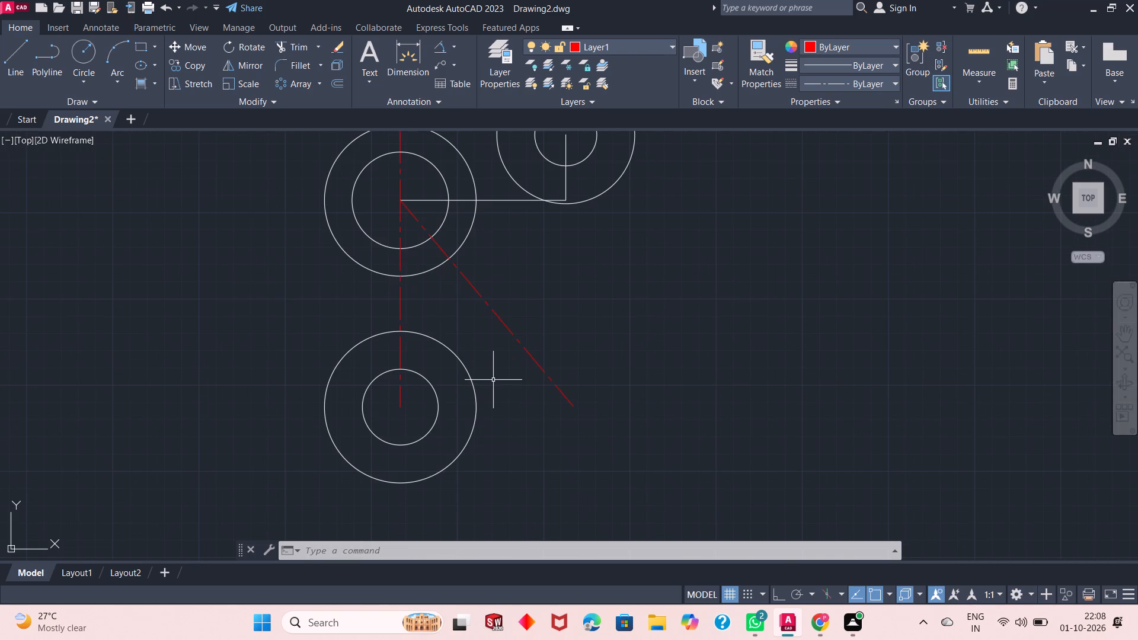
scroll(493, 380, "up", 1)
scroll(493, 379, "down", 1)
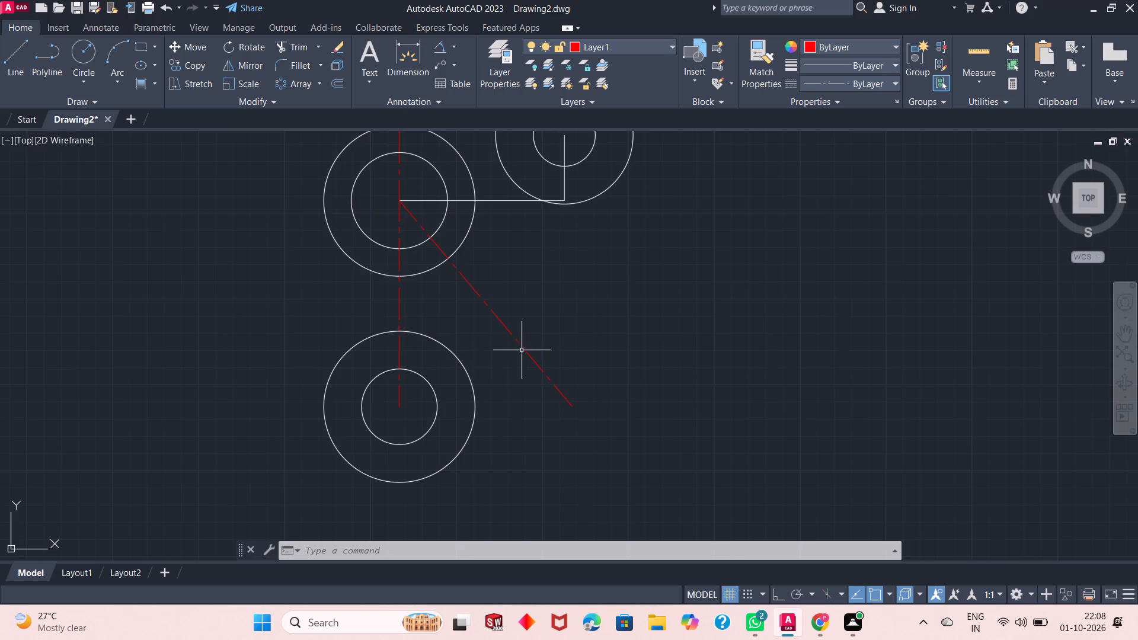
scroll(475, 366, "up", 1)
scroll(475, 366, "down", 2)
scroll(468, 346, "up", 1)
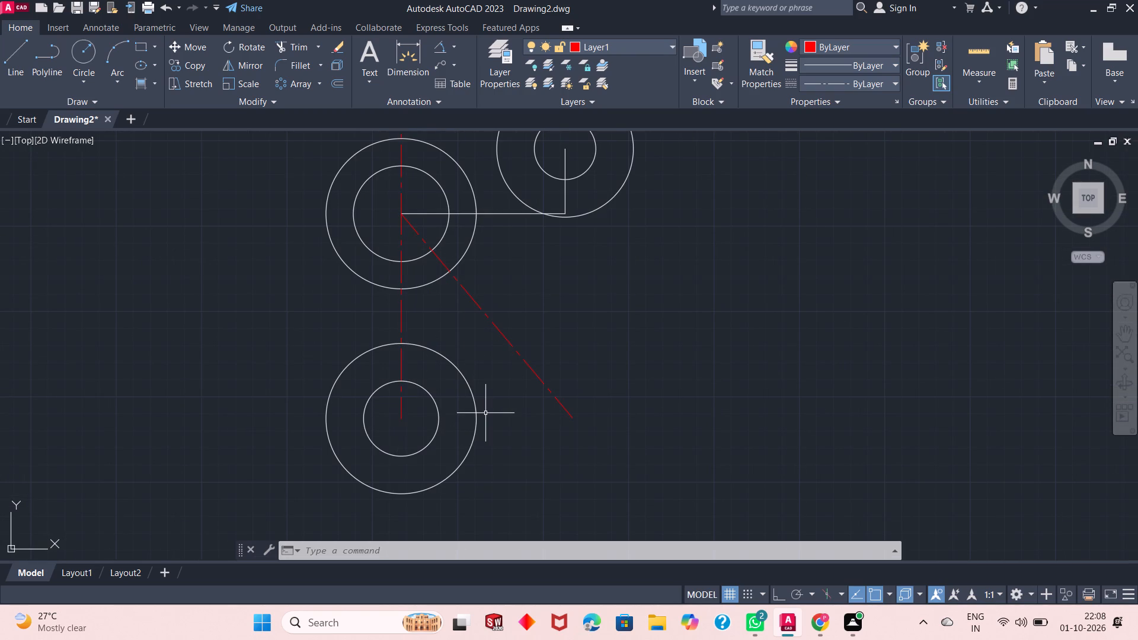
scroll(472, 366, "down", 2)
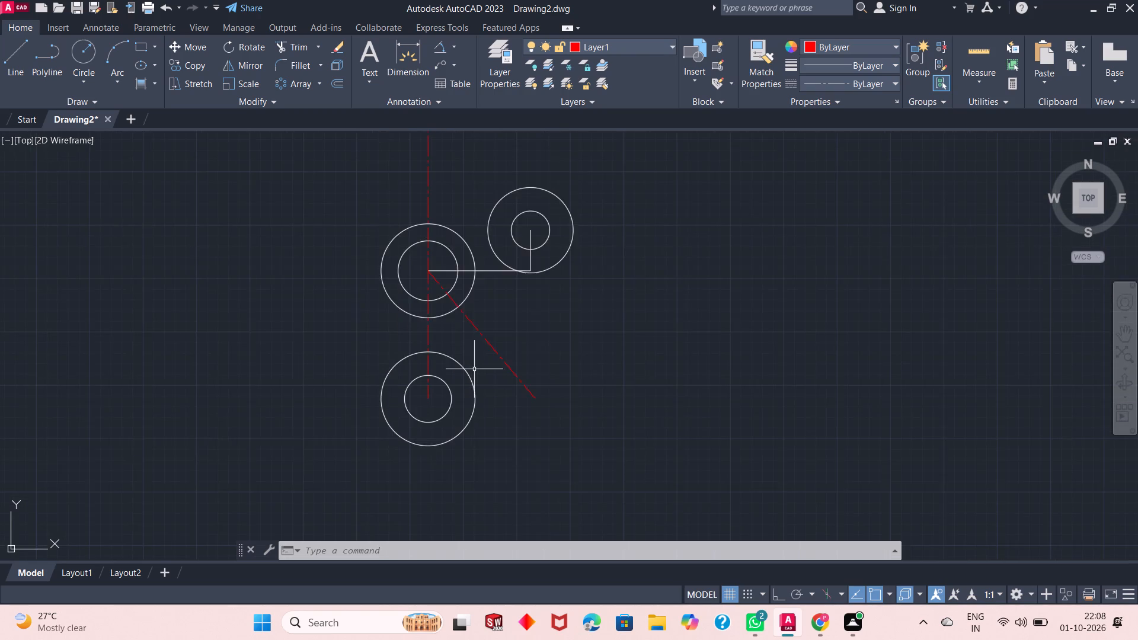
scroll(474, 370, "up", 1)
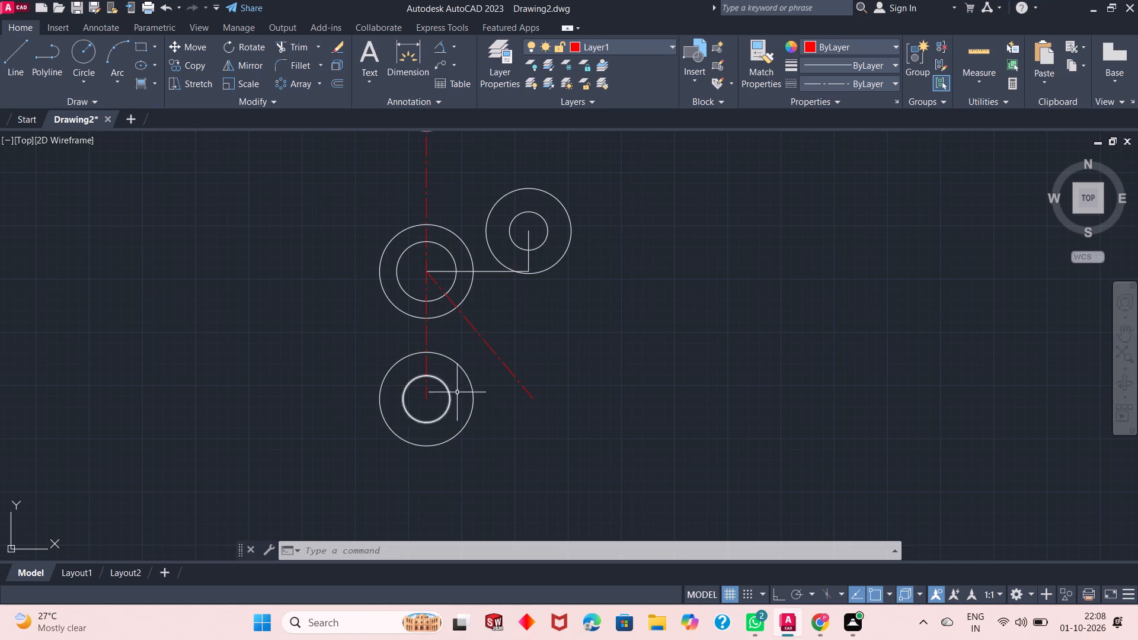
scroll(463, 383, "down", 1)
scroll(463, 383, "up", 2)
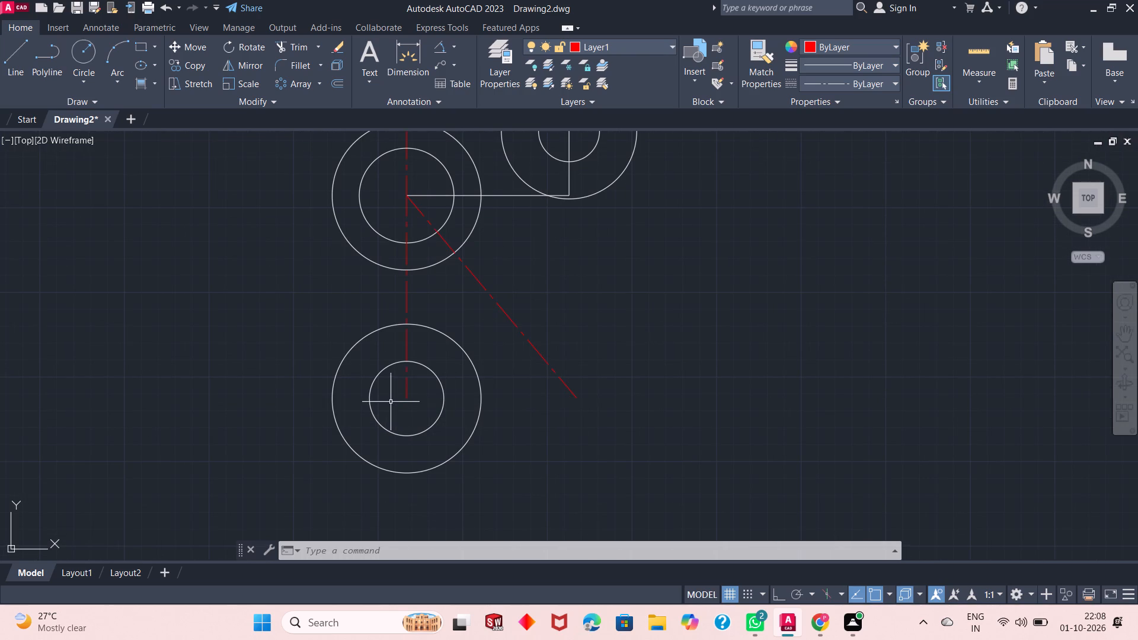
Make layer 0 the current layer.
left_click(622, 49)
left_click(625, 62)
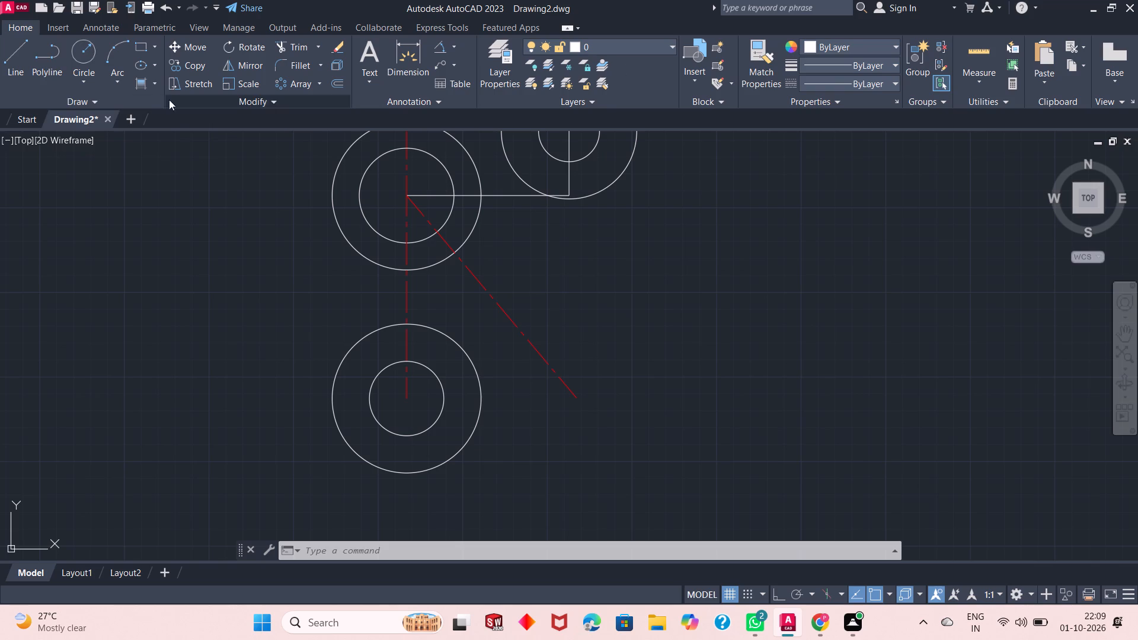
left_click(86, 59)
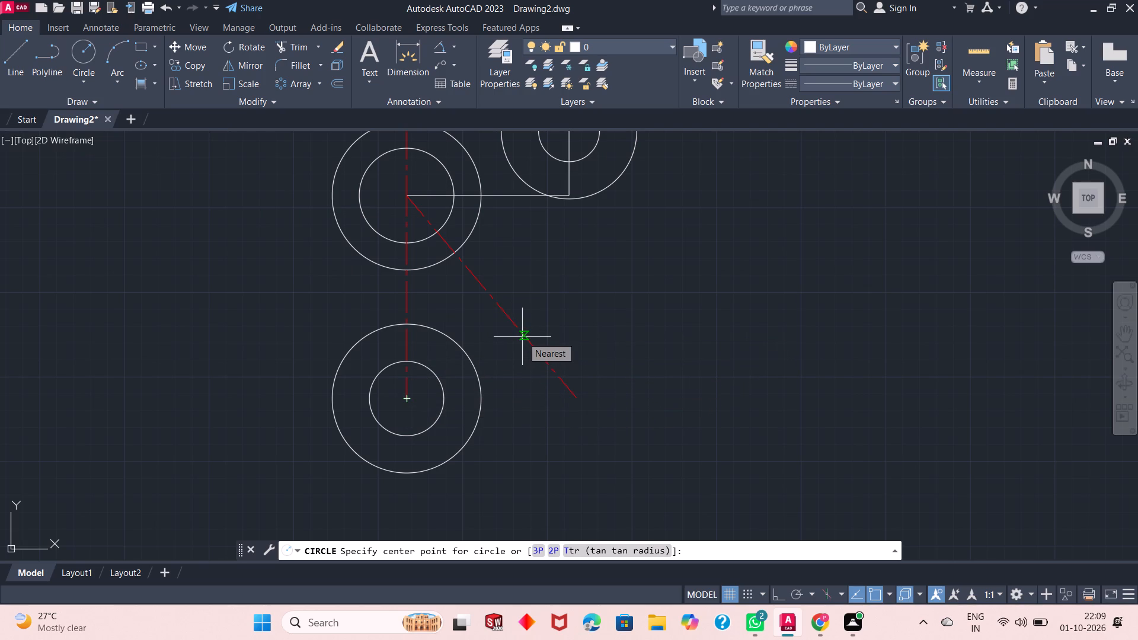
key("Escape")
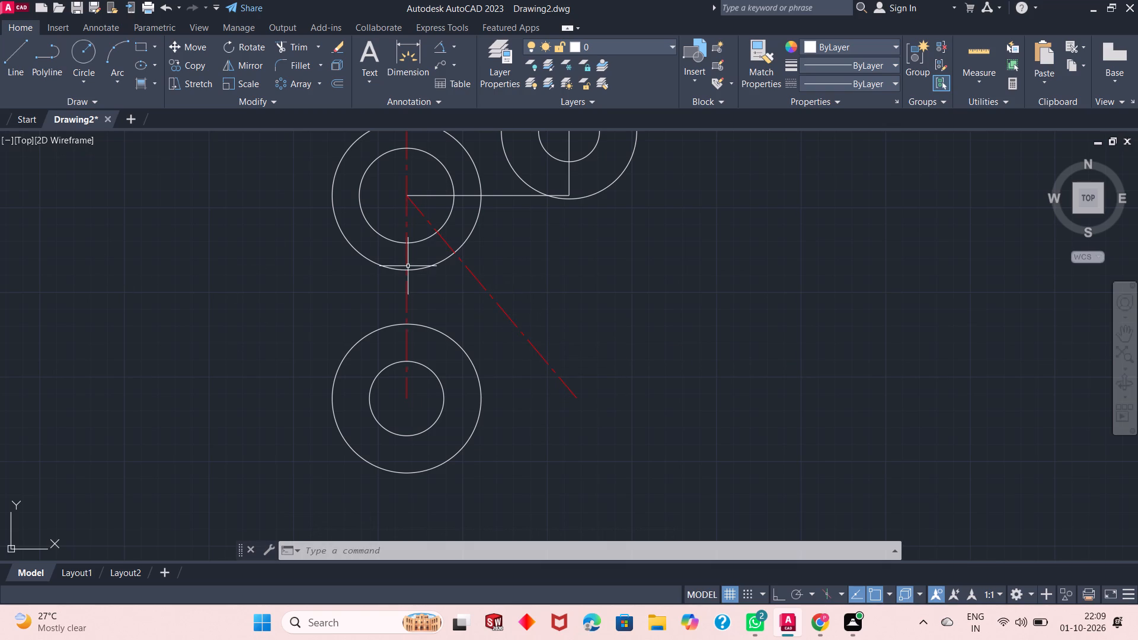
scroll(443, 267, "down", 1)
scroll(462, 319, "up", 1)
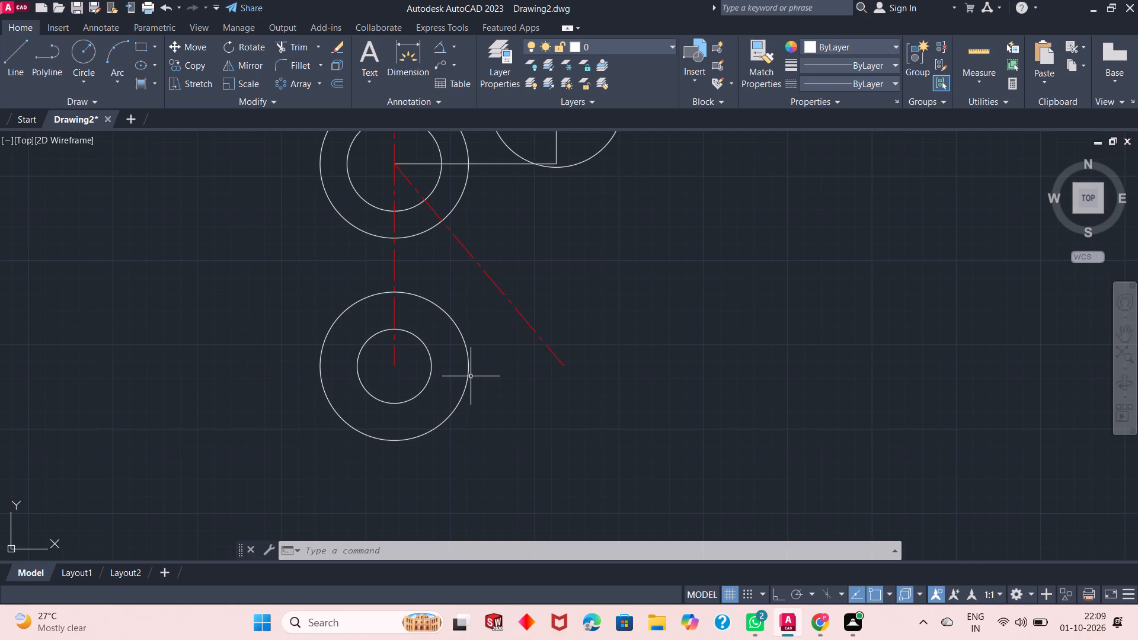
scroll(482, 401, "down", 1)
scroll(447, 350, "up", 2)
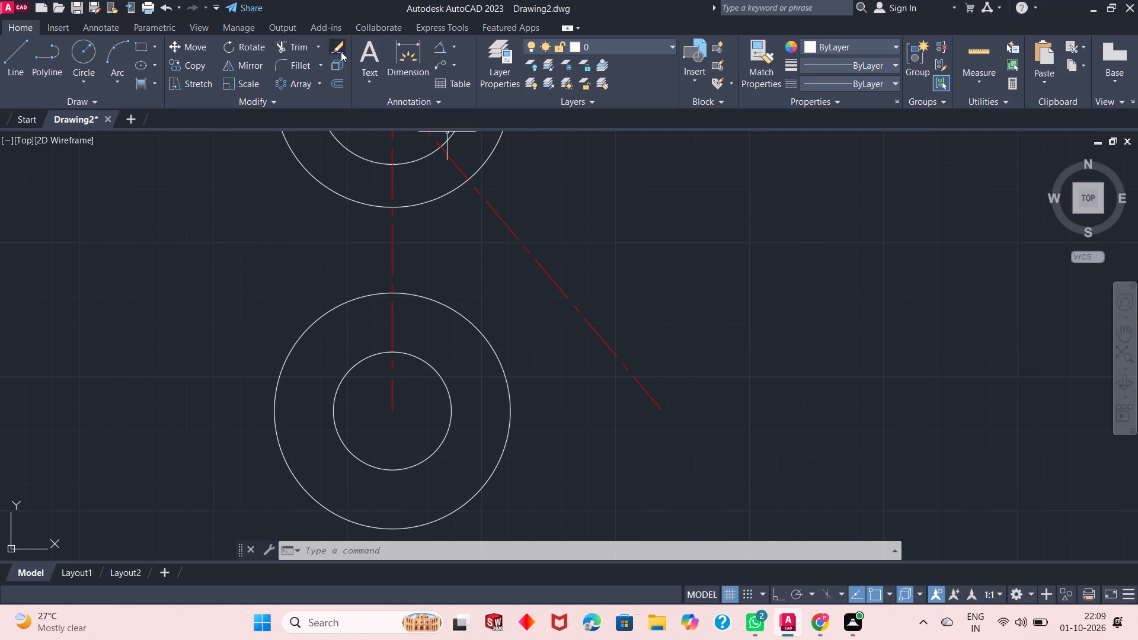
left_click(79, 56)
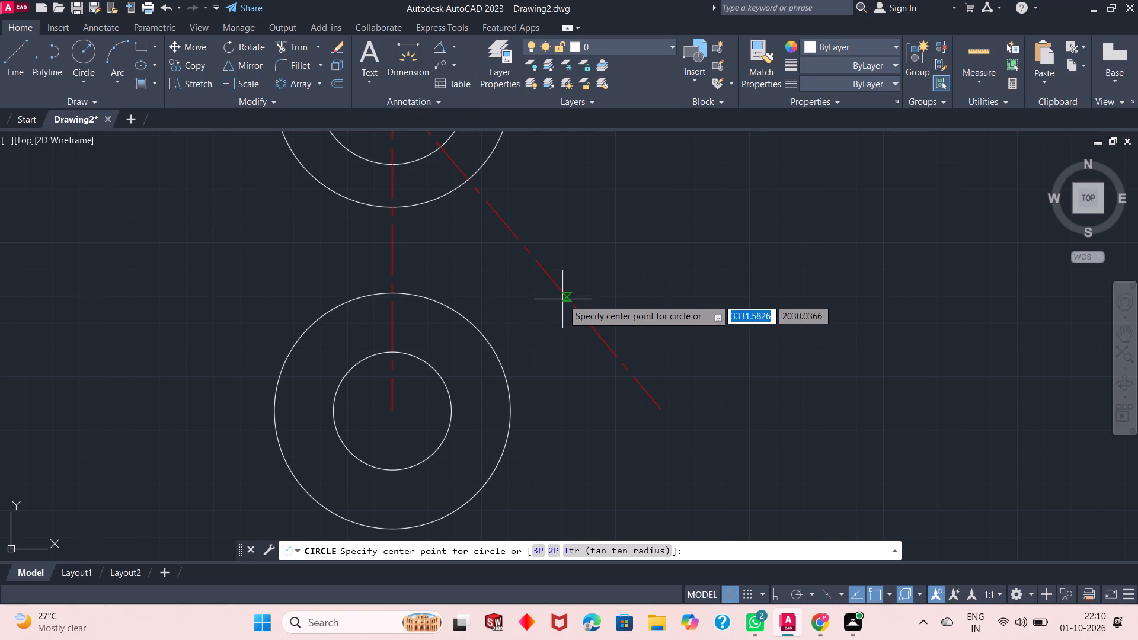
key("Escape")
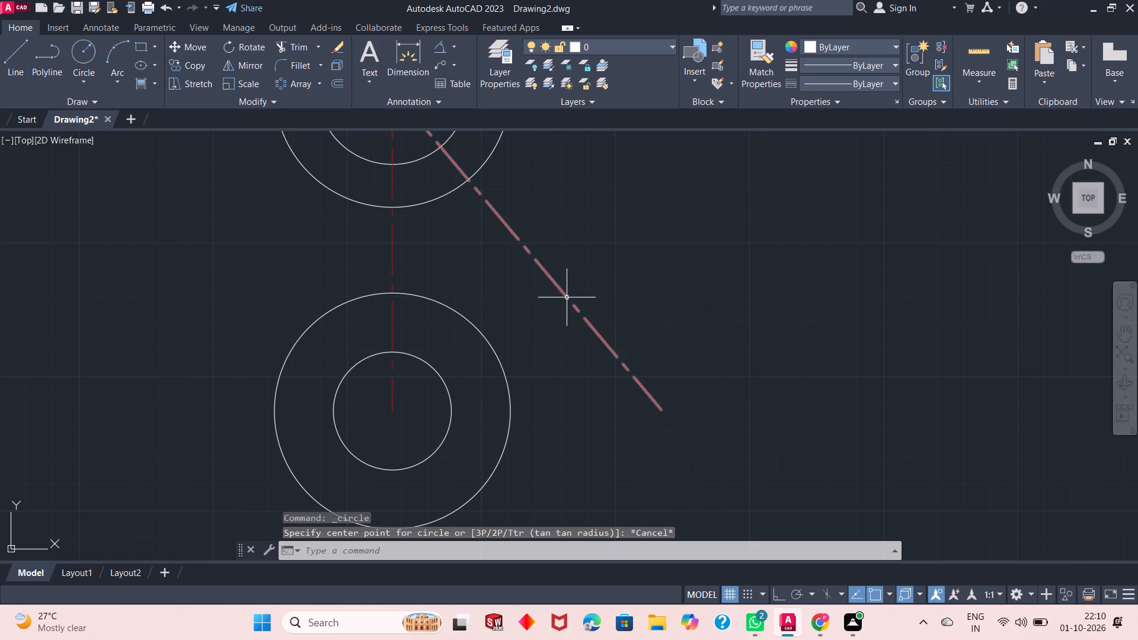
Draw a construction line about 77 long from the lower circles' centre, ending perpendicular to the sloping red centerline.
left_click(14, 63)
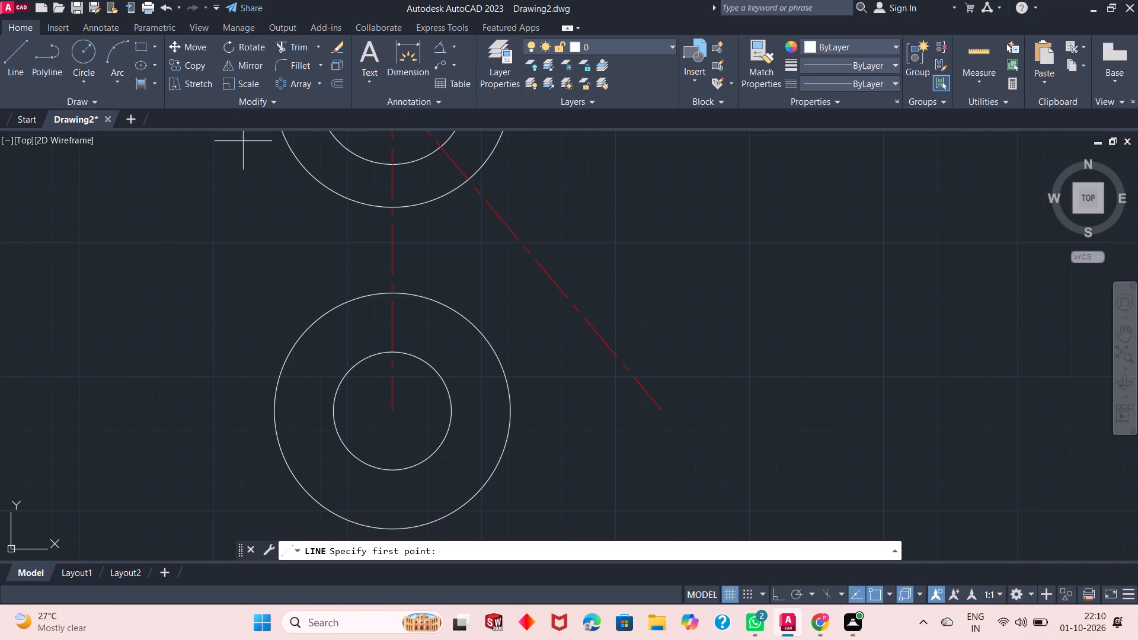
left_click(392, 414)
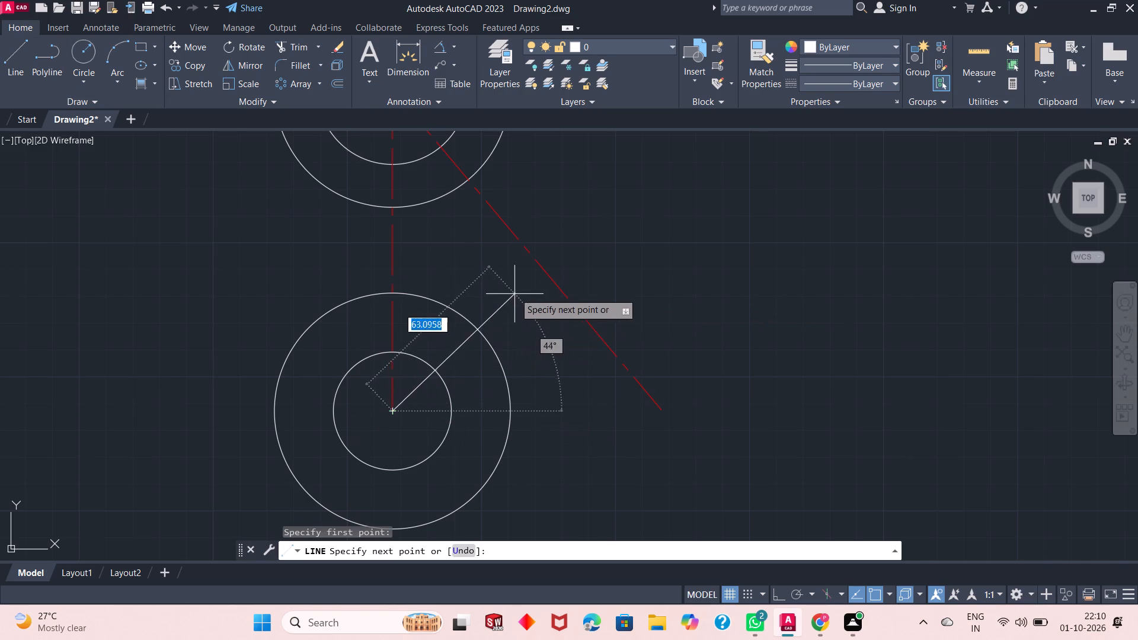
left_click(546, 274)
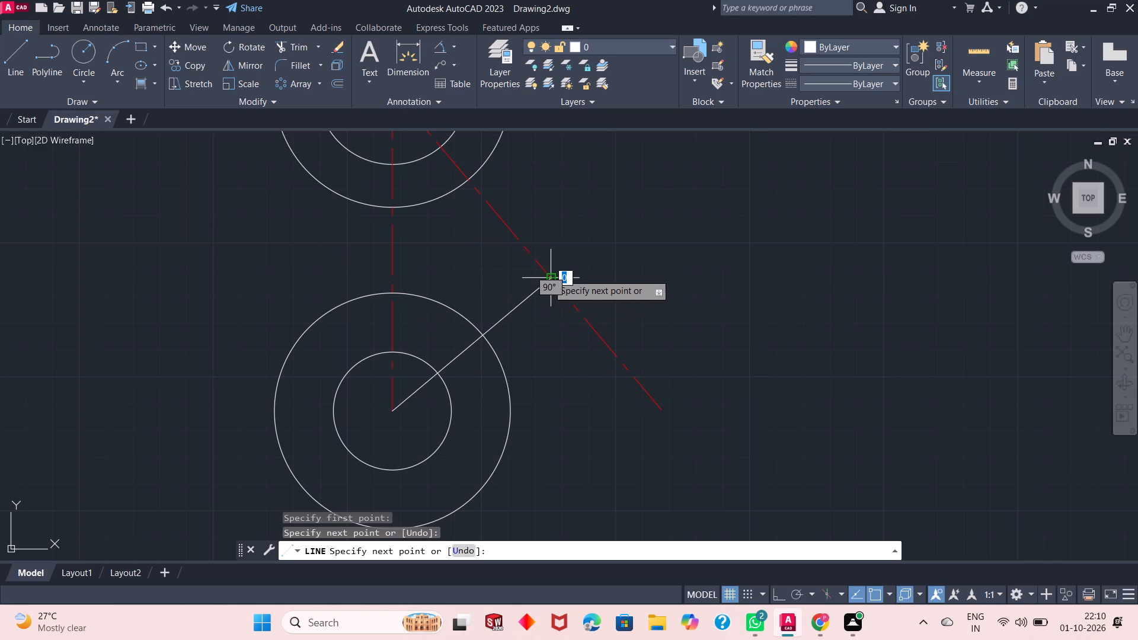
key("Escape")
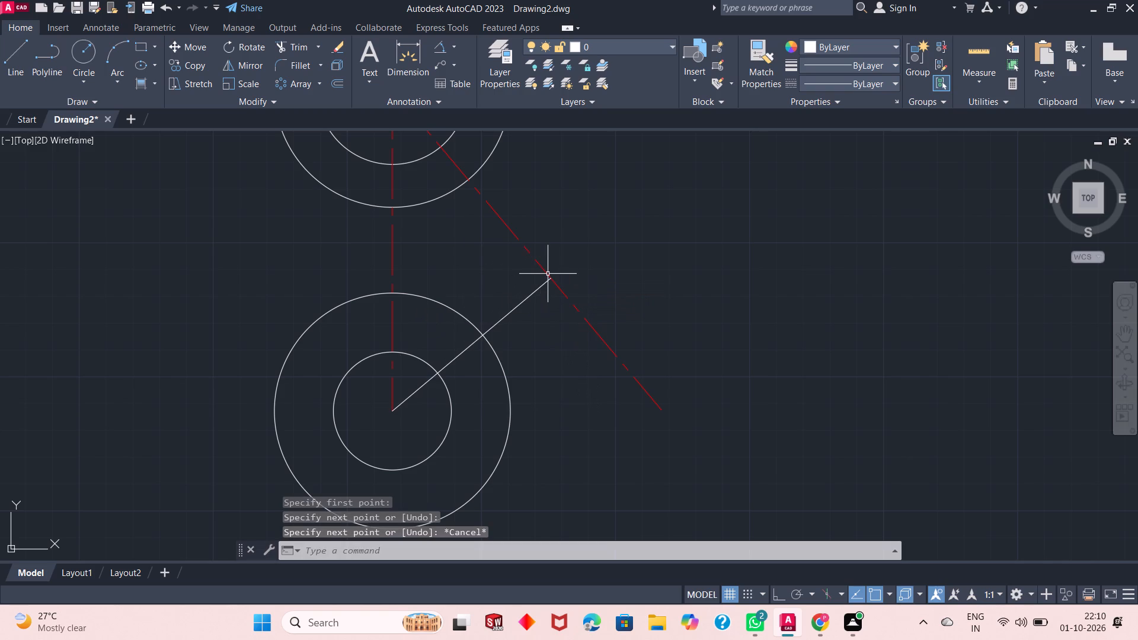
Draw two concentric circles of radius 44 and 22 centred where the perpendicular construction line meets the sloping centerline.
left_click(87, 57)
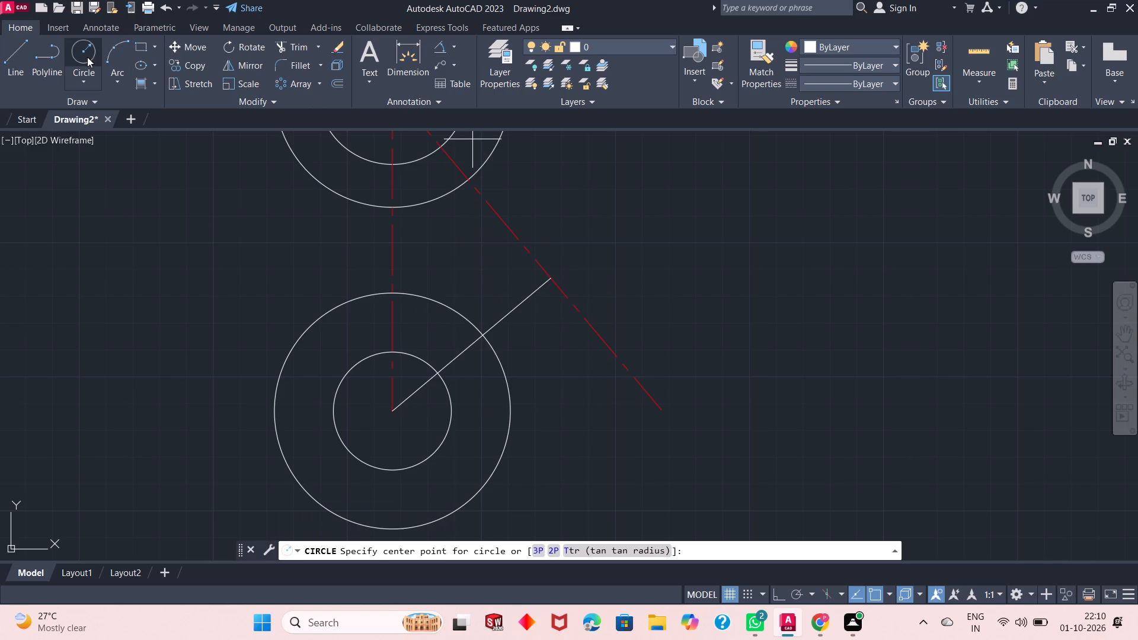
left_click(548, 278)
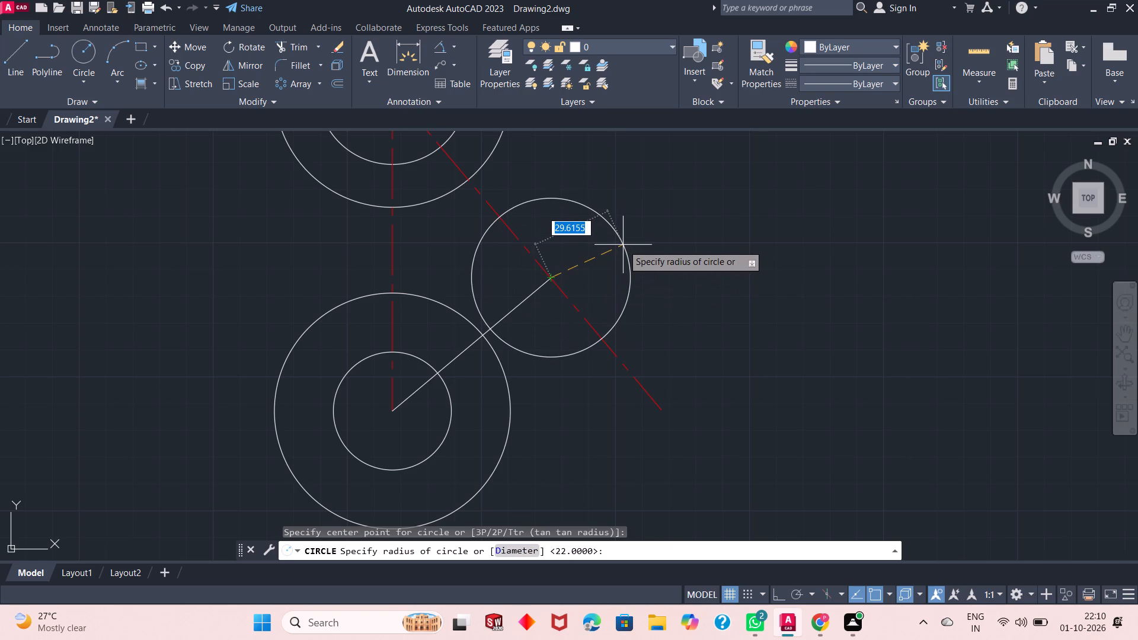
type("44")
key("Return")
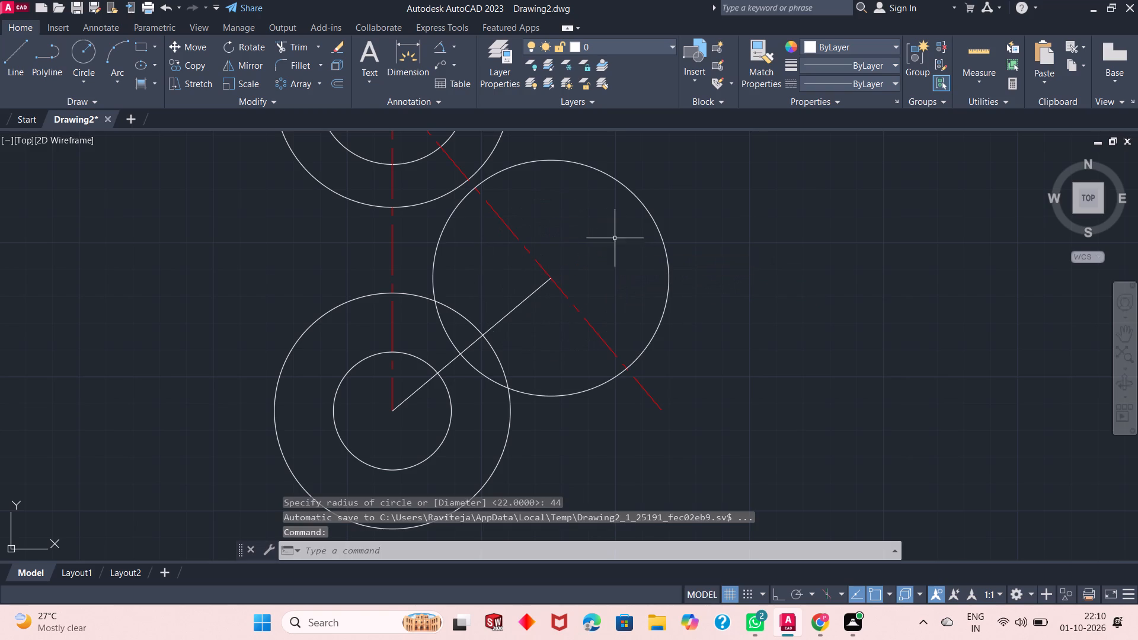
left_click(85, 55)
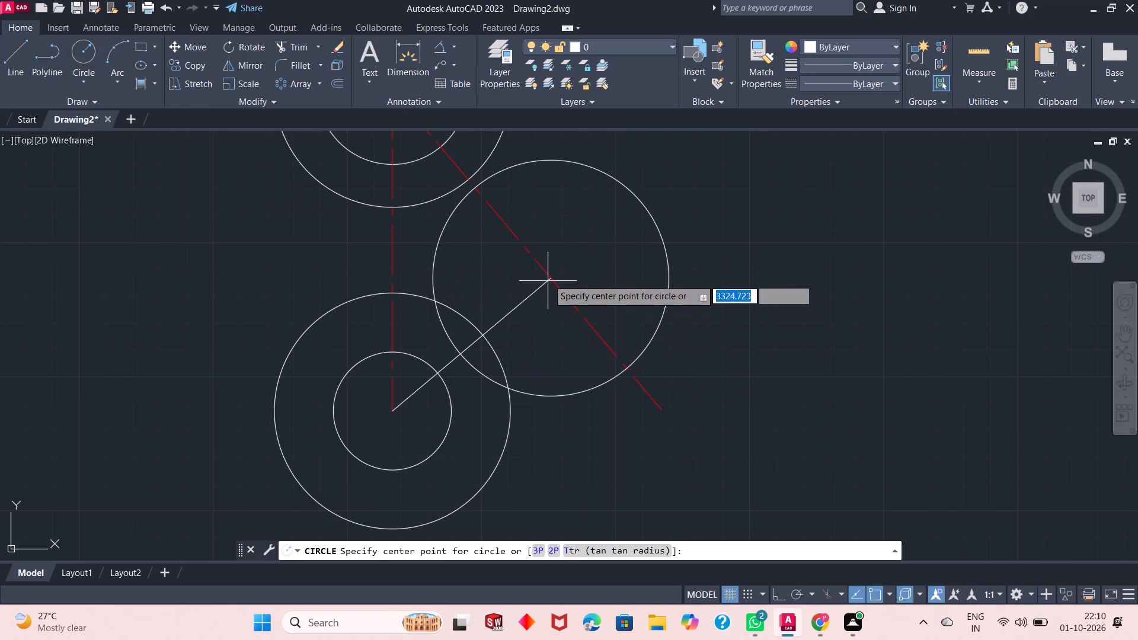
left_click(548, 277)
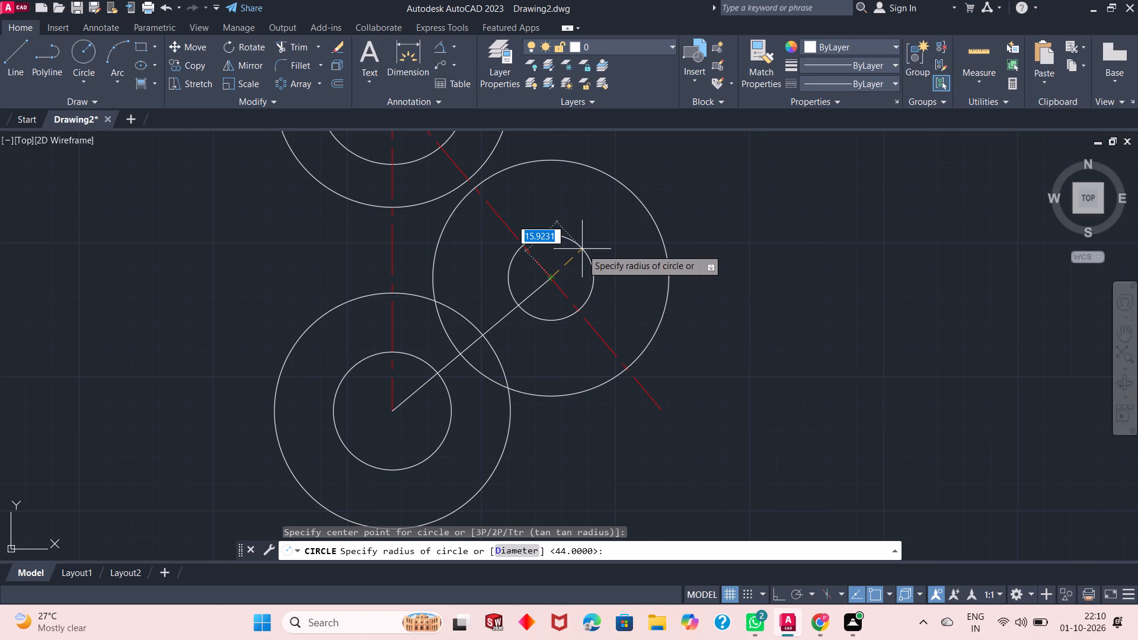
type("22")
key("Return")
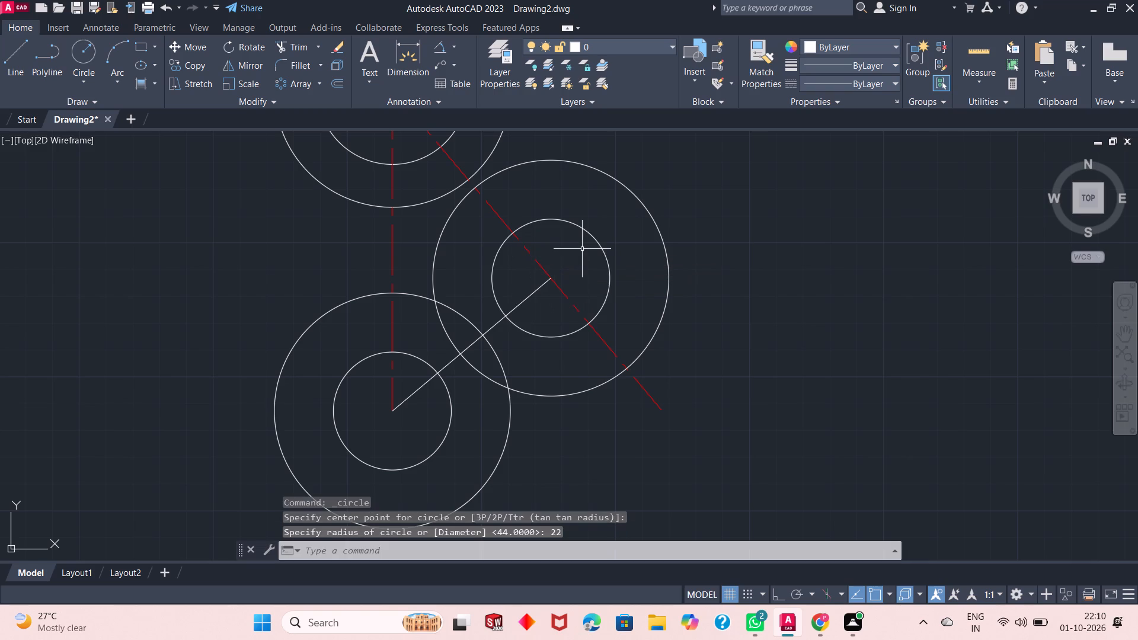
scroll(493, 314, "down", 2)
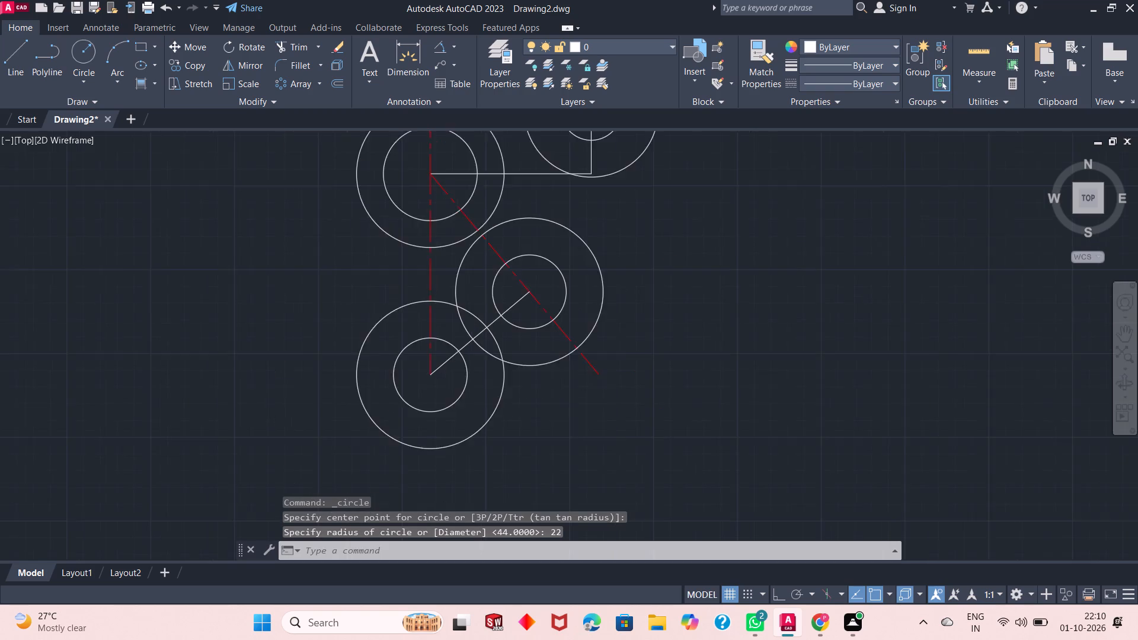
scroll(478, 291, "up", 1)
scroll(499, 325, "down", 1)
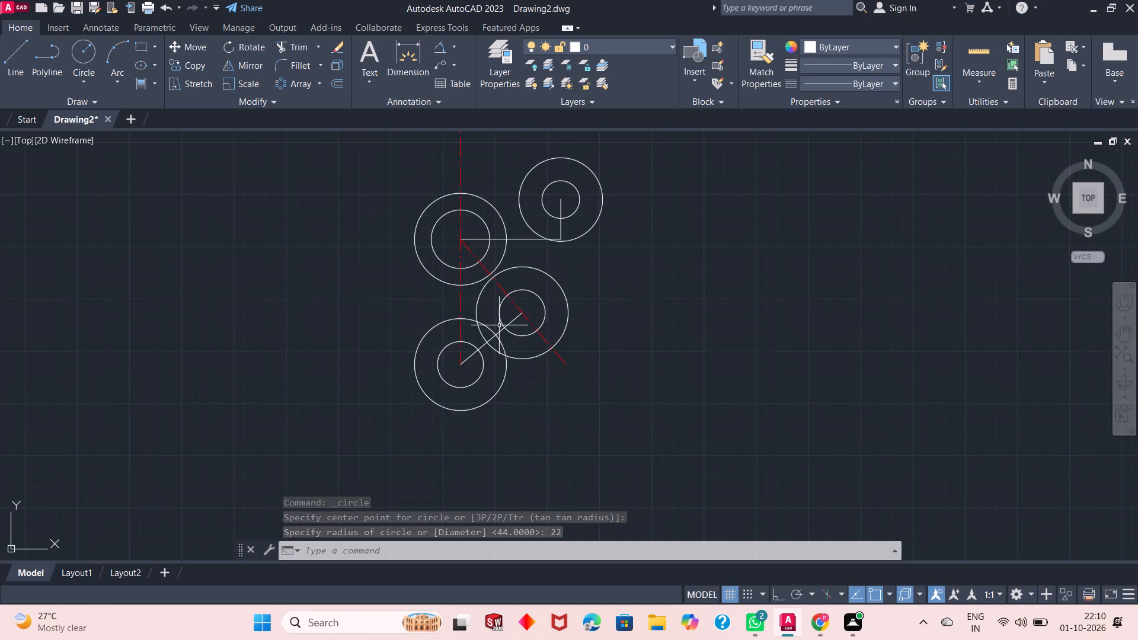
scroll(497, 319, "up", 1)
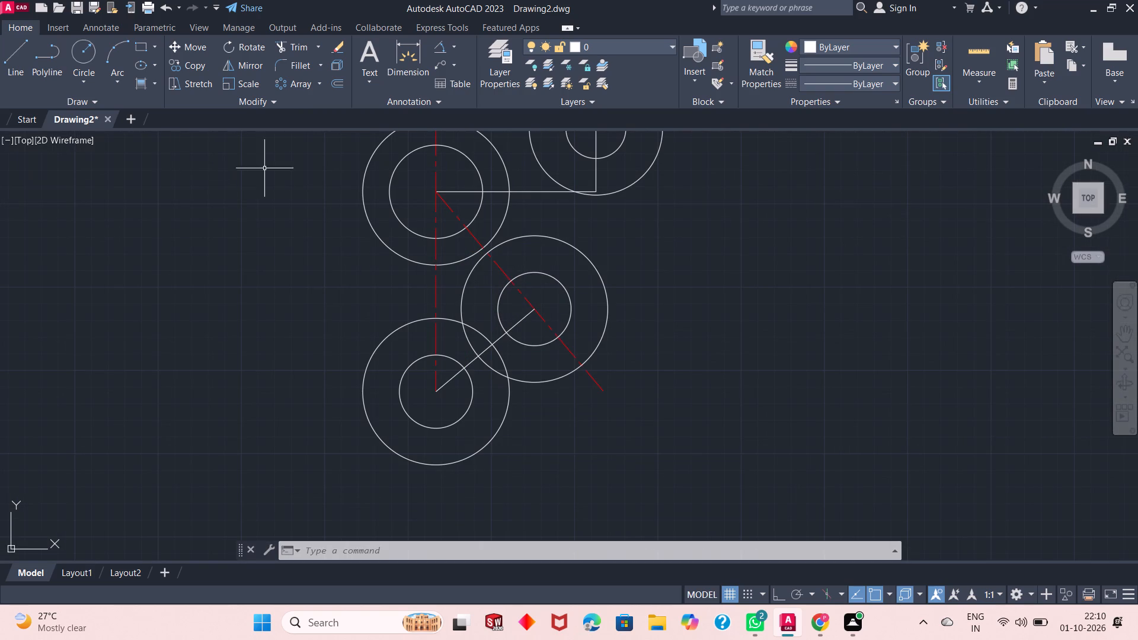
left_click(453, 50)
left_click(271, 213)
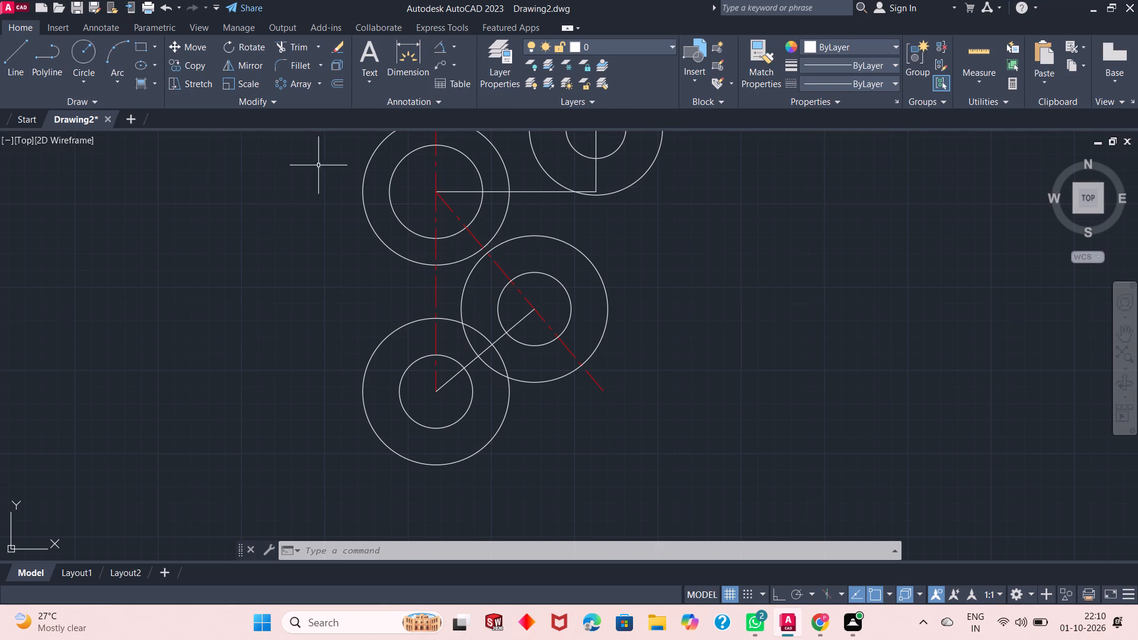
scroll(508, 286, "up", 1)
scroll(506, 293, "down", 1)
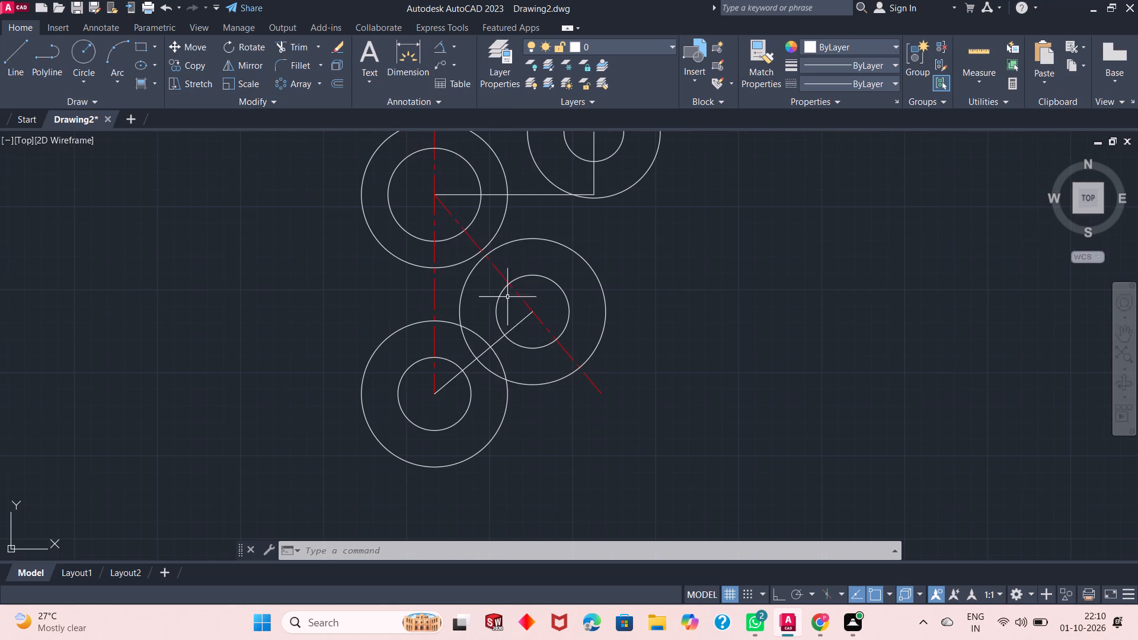
Delete the construction line joining the lower circles' centre to the centre of the circles on the sloping centerline.
left_click(497, 343)
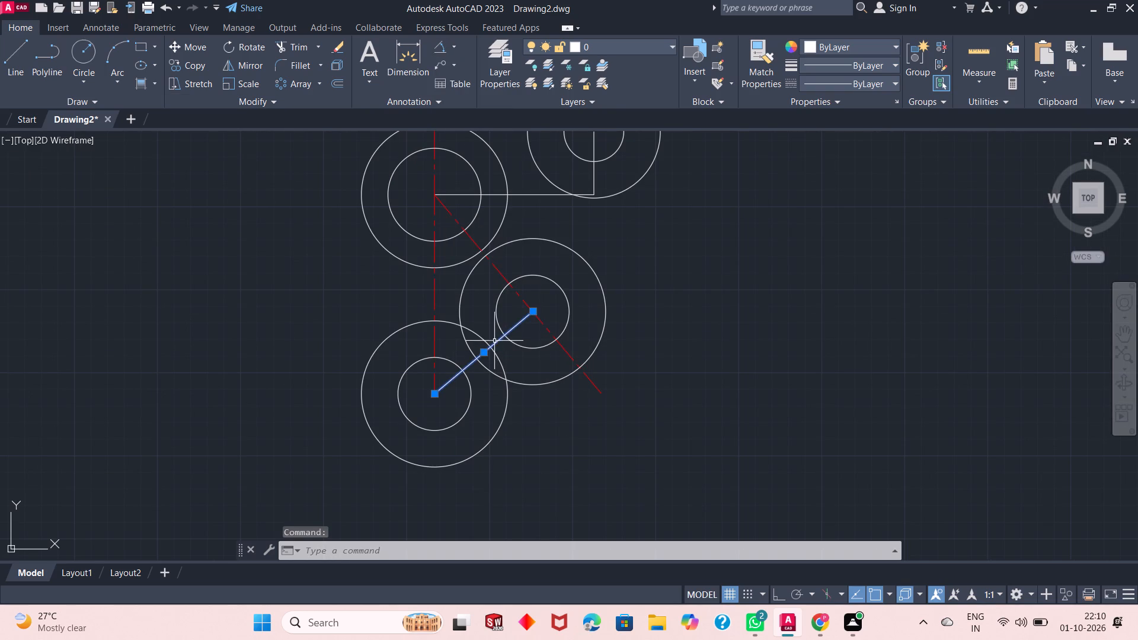
key("Delete")
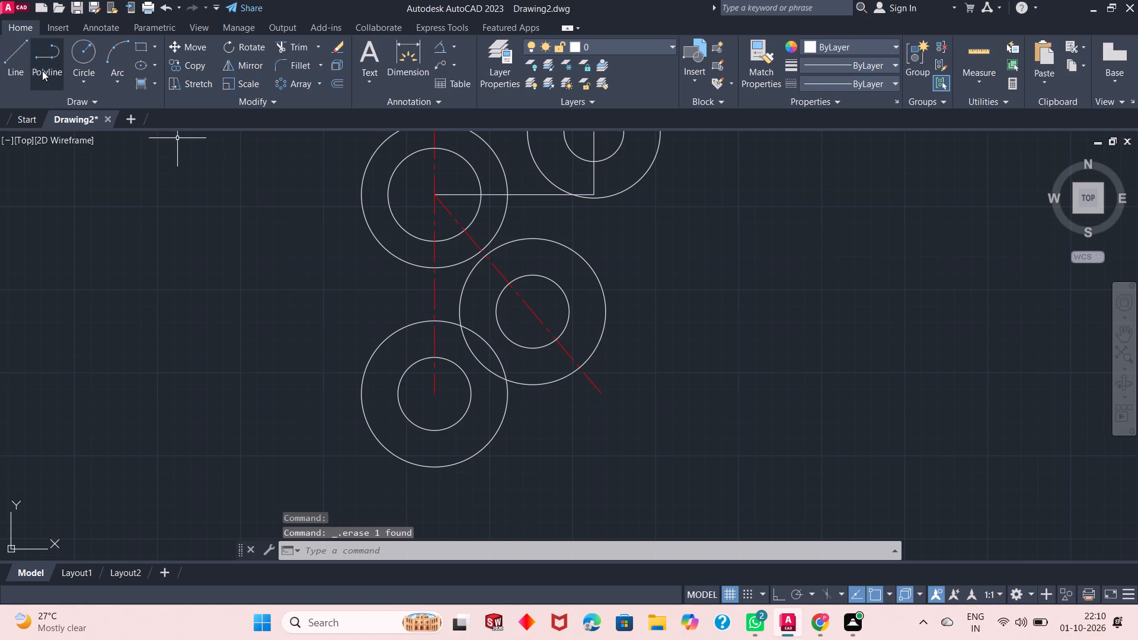
Draw a line from the sloping centerline's lower crossing with its radius-44 circle, tangent to the bottom outer circle's lower-right side.
left_click(24, 63)
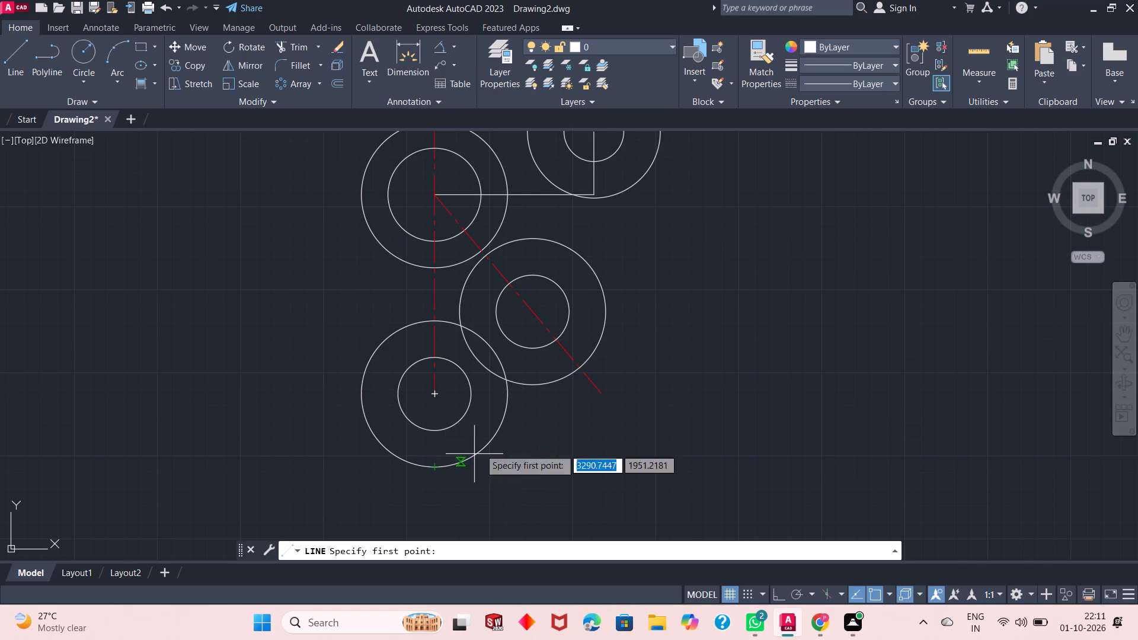
left_click(581, 369)
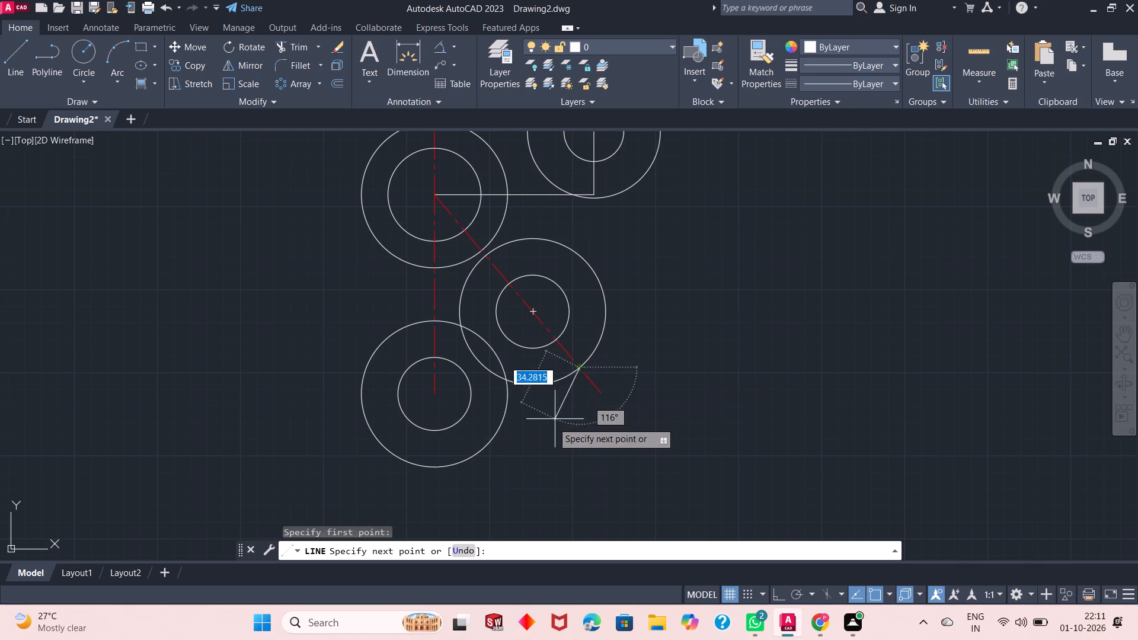
left_click(481, 452)
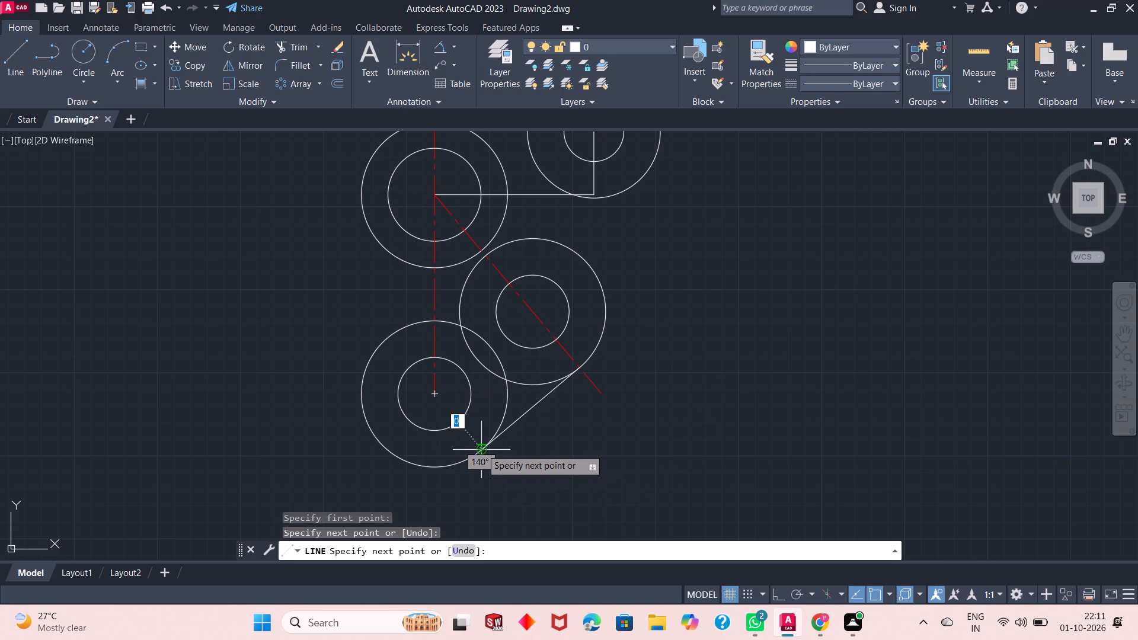
key("Escape")
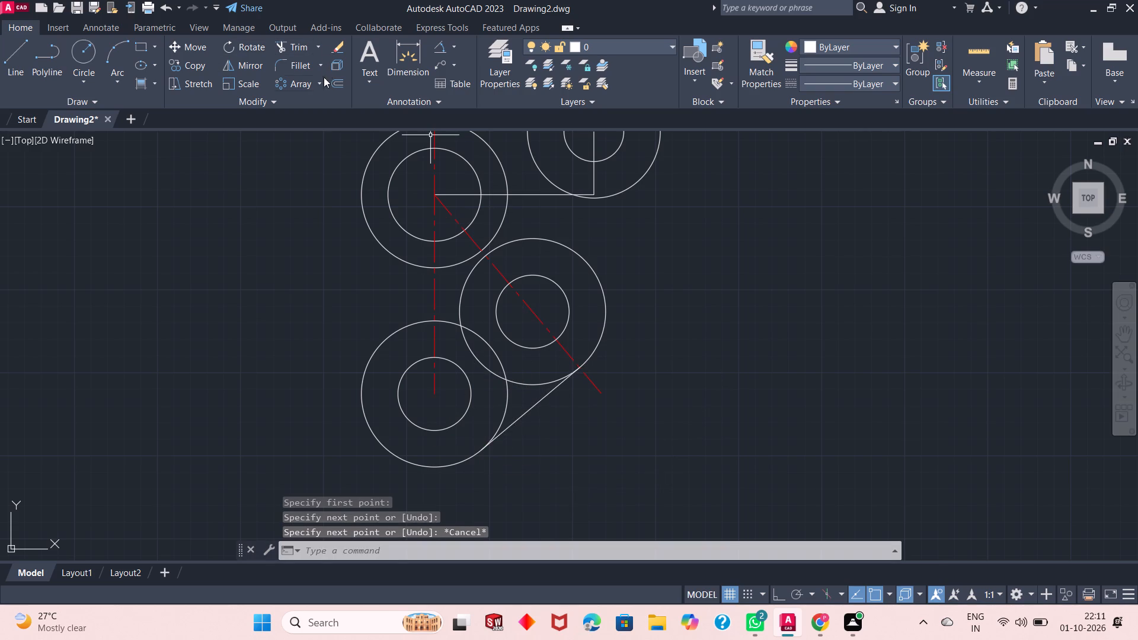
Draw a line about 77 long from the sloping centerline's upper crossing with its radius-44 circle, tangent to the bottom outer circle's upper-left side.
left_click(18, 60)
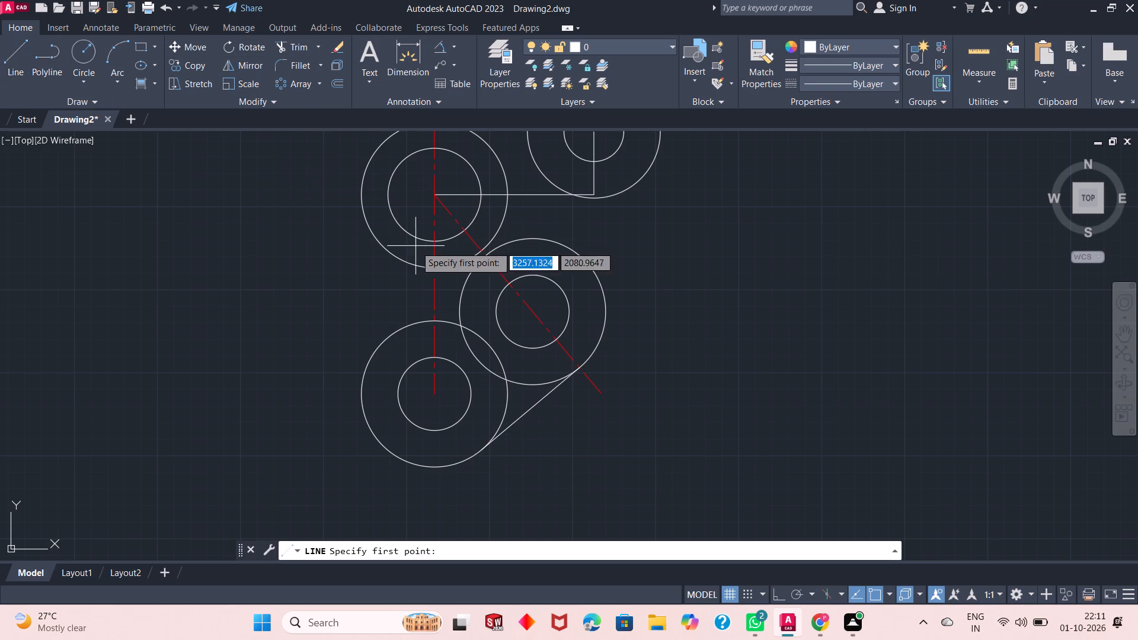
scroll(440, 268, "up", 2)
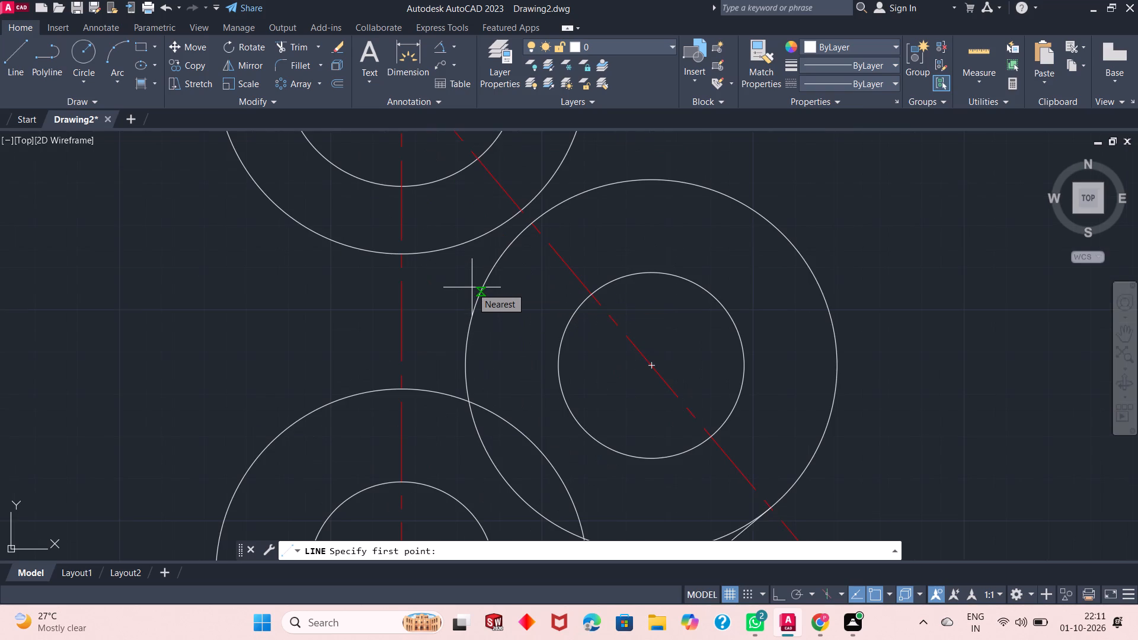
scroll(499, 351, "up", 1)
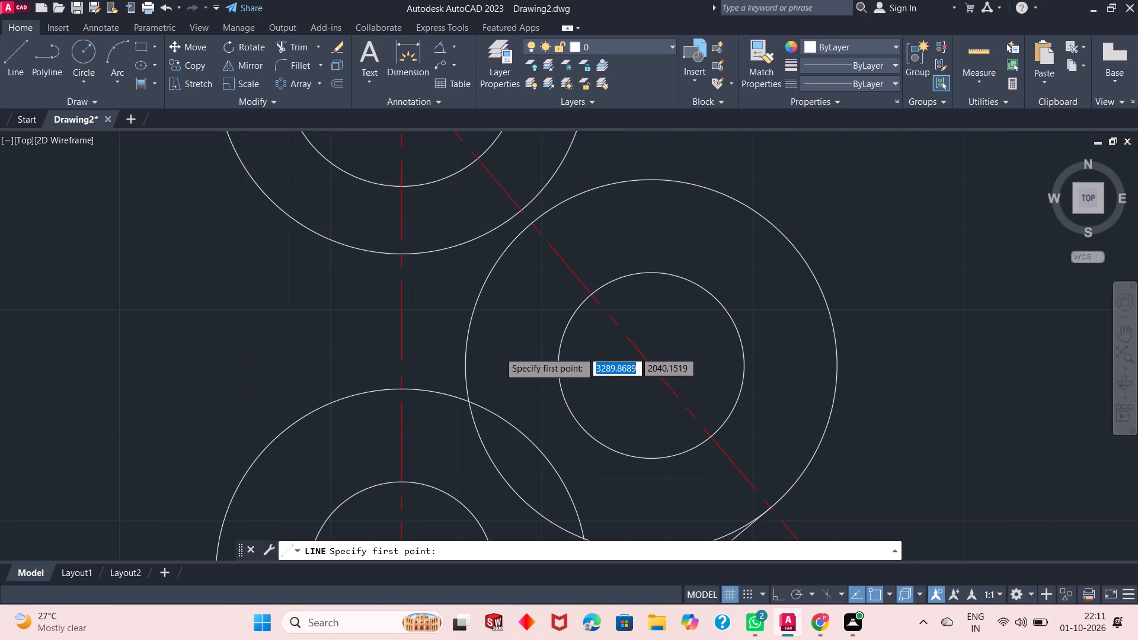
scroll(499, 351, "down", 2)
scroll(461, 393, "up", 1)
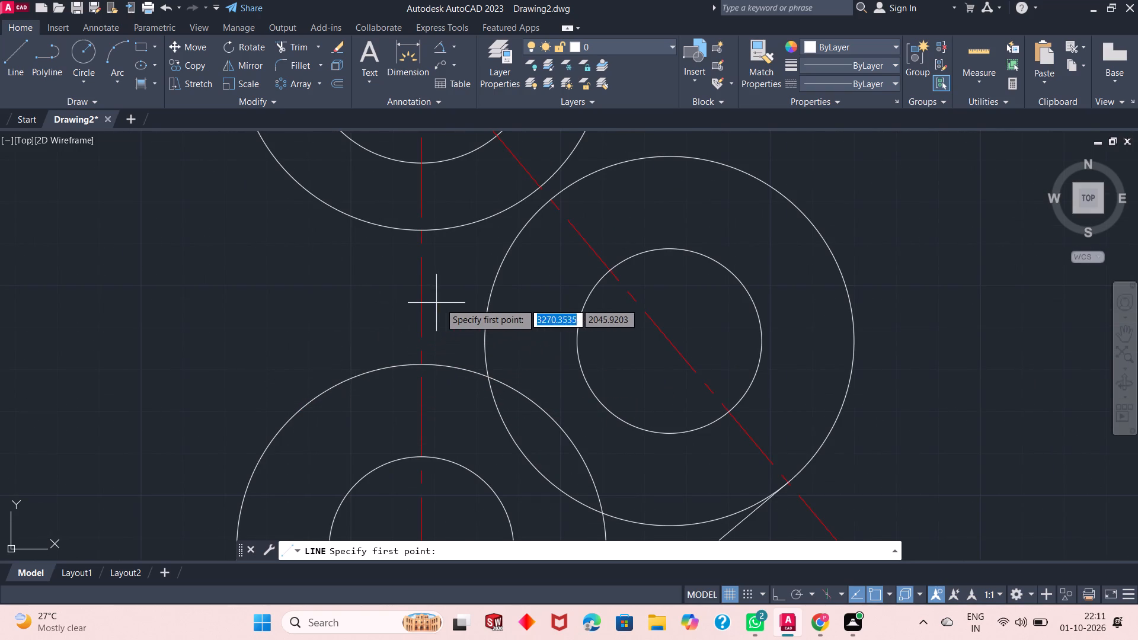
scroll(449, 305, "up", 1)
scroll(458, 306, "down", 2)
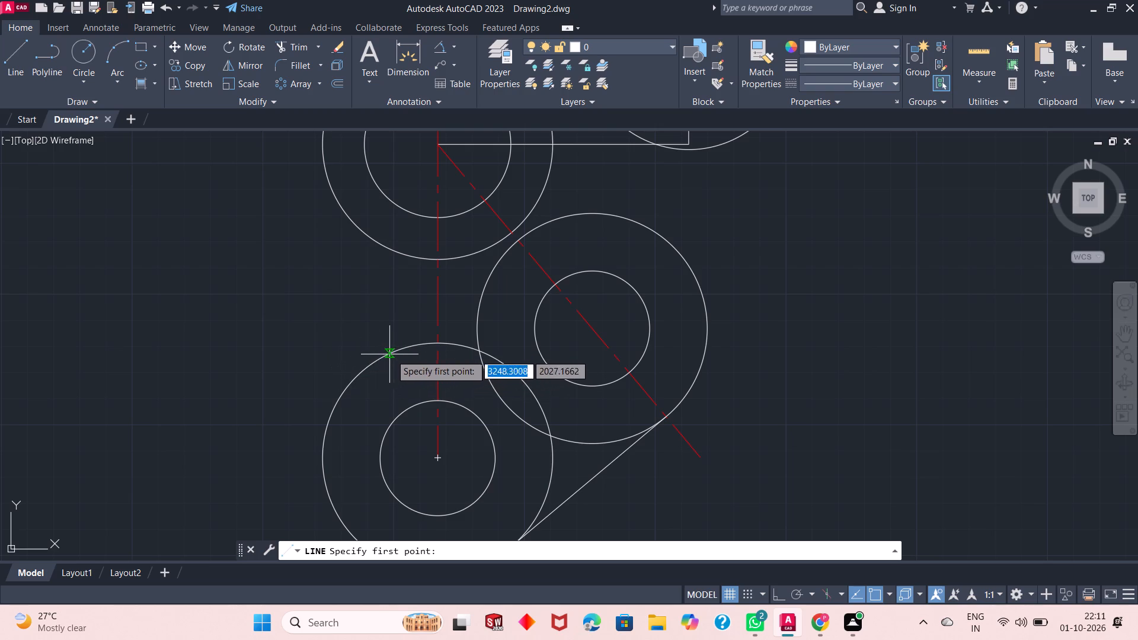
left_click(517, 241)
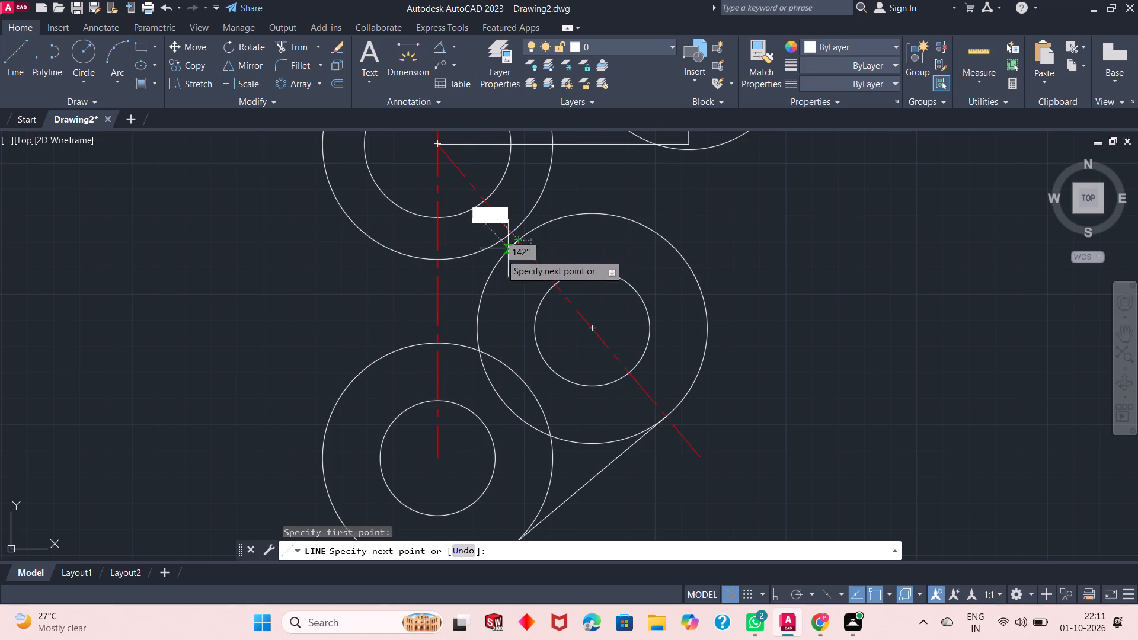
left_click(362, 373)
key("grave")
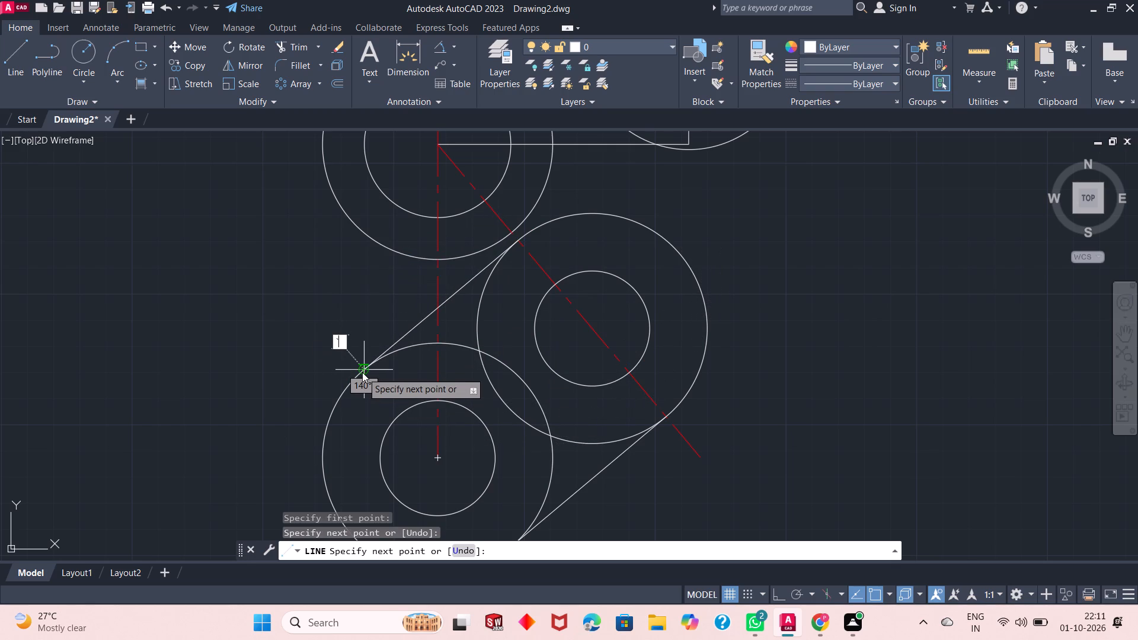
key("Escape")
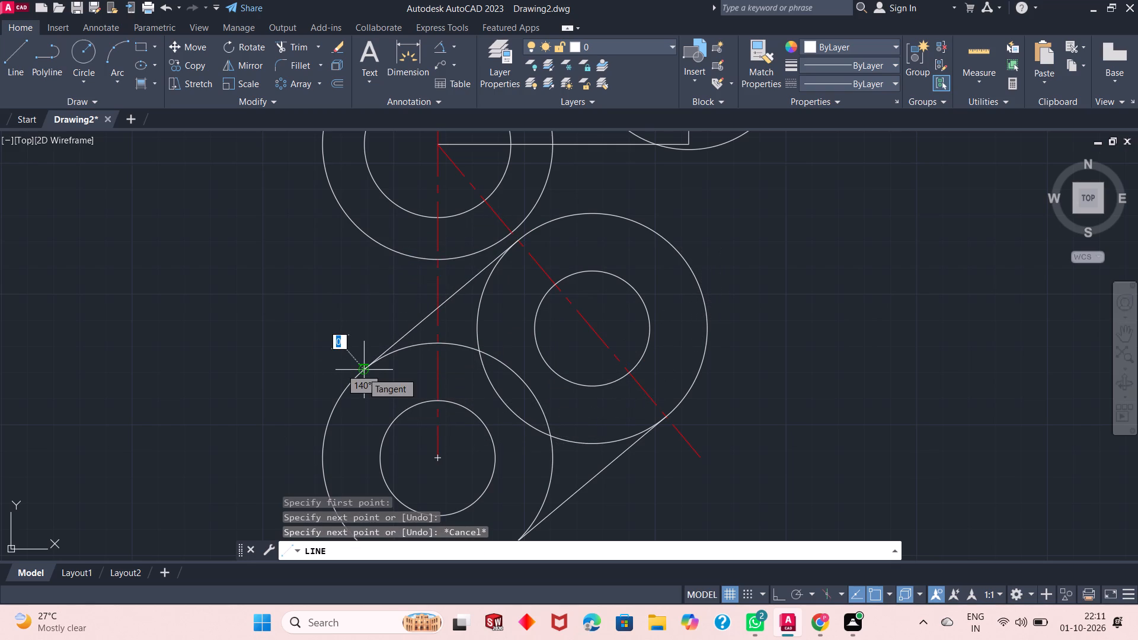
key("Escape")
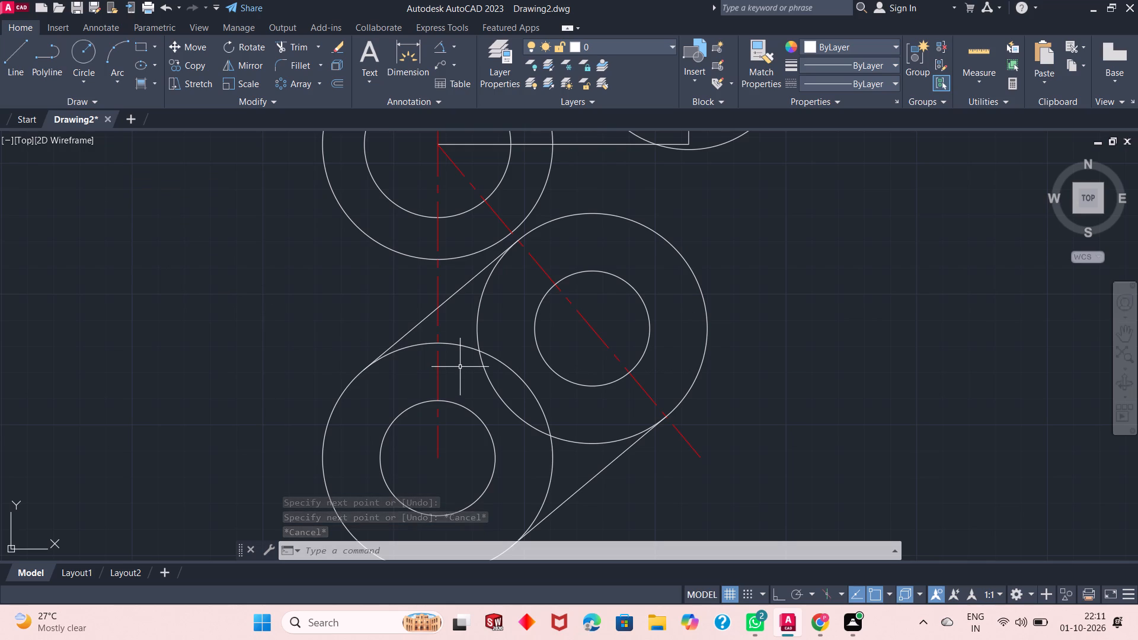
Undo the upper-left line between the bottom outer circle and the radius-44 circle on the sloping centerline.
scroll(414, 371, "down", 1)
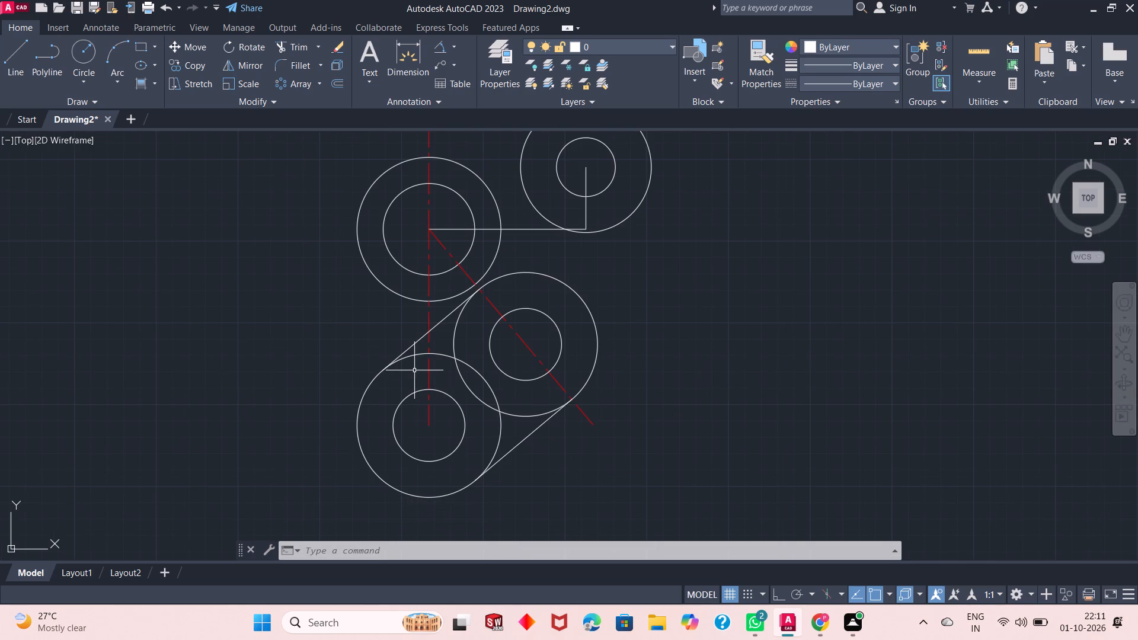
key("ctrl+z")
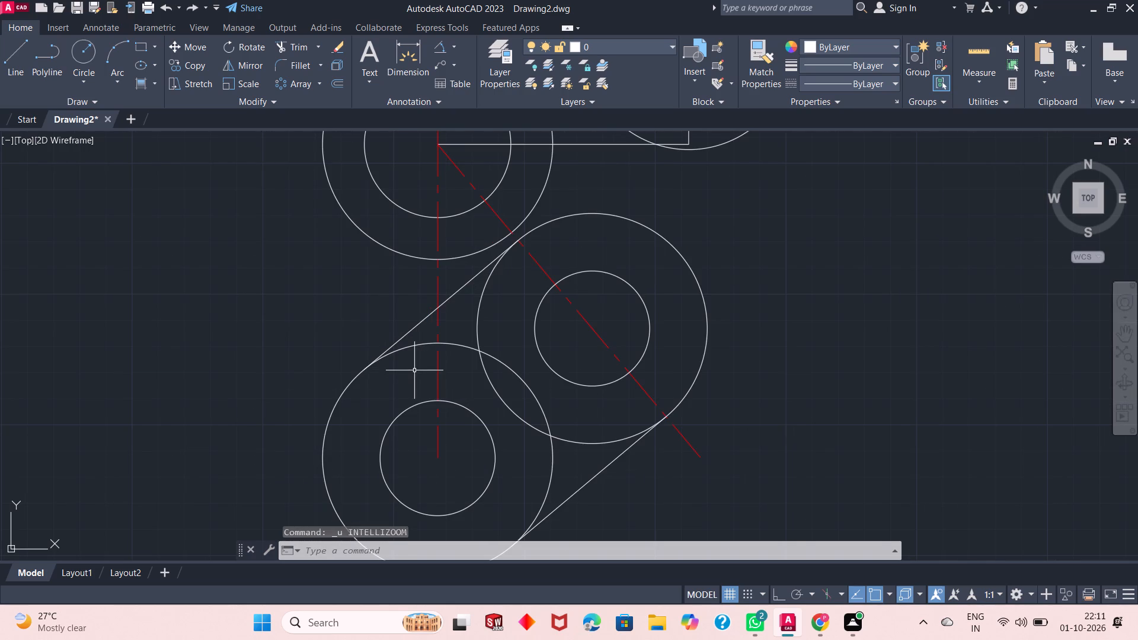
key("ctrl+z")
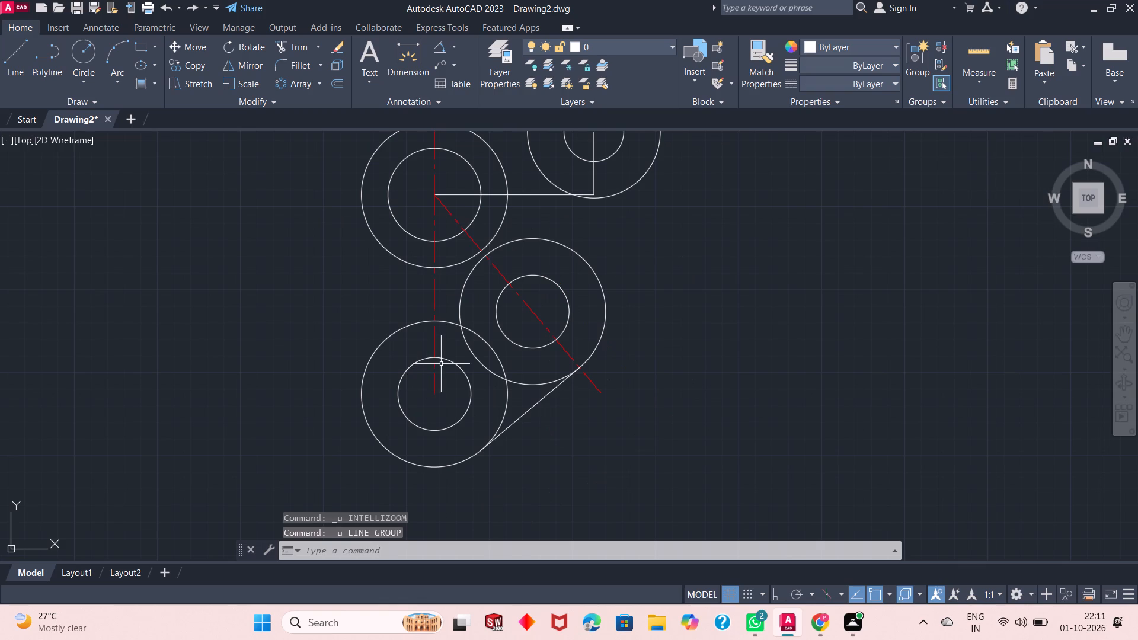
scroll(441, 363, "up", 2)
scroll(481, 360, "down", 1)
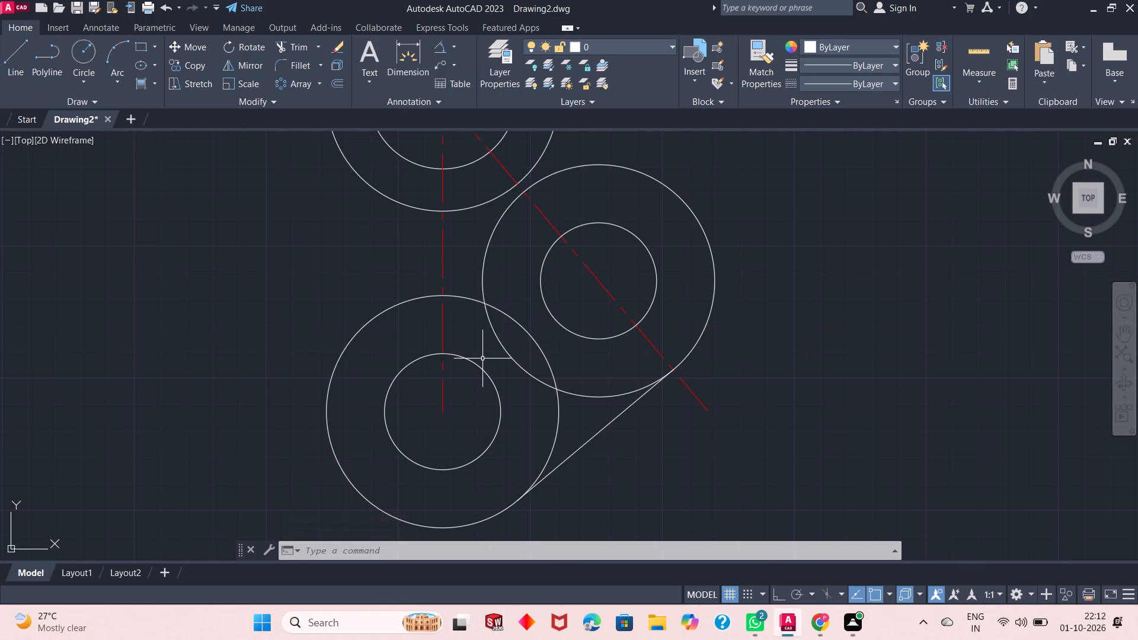
Draw a line about 77 long joining the upper-left sides of the sloping-centerline inner circle and the bottom inner circle.
scroll(434, 315, "down", 1)
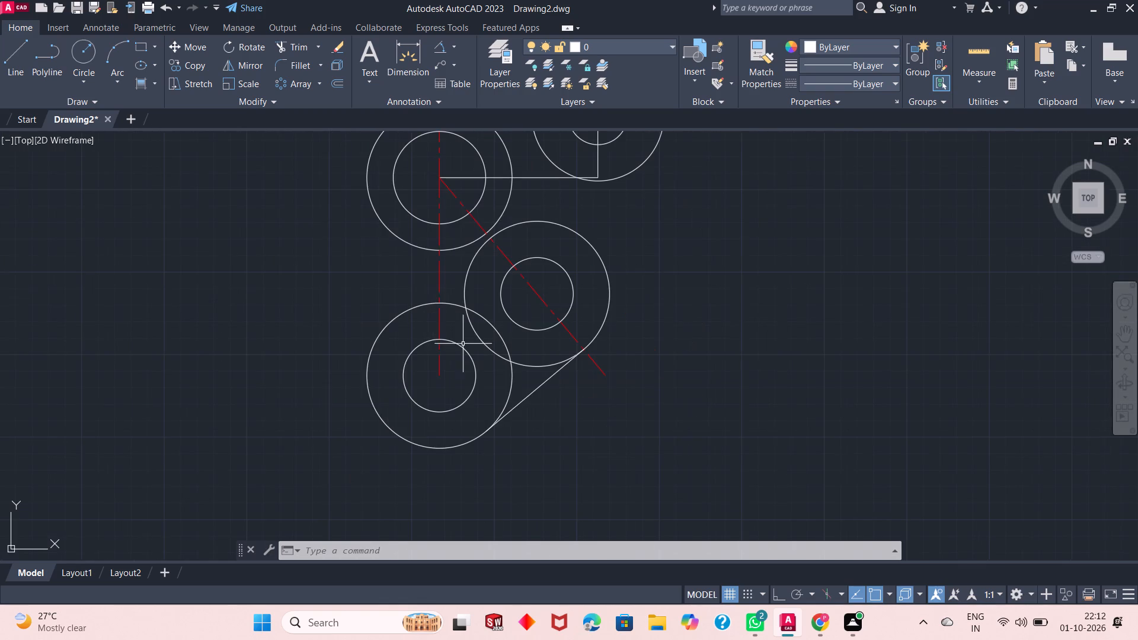
scroll(483, 357, "up", 2)
scroll(484, 357, "down", 1)
scroll(504, 371, "up", 1)
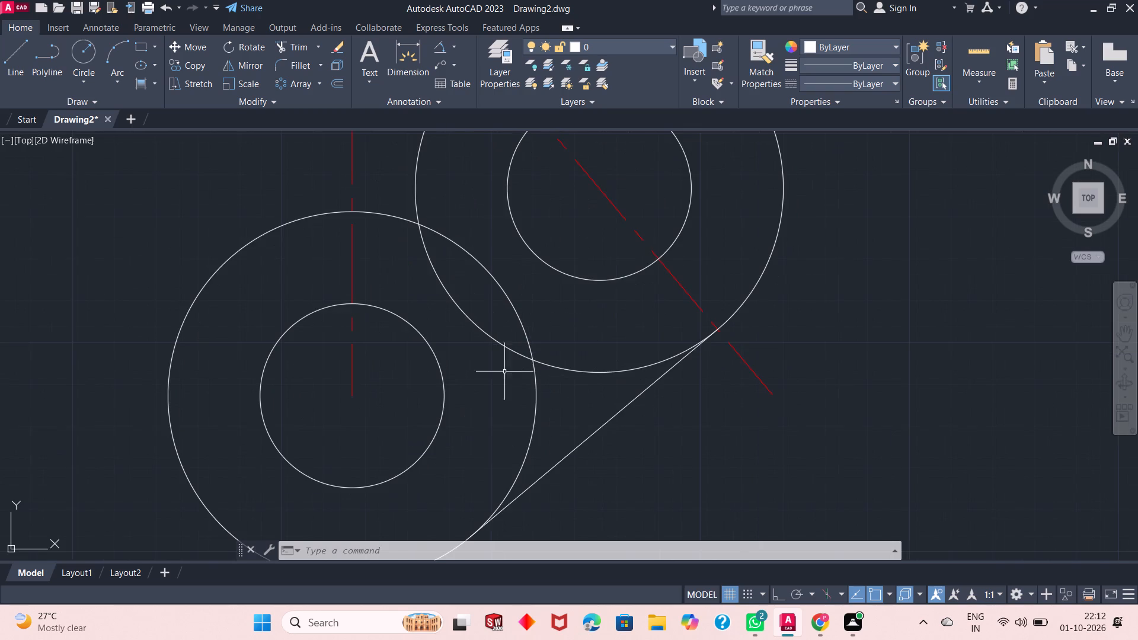
scroll(507, 380, "down", 1)
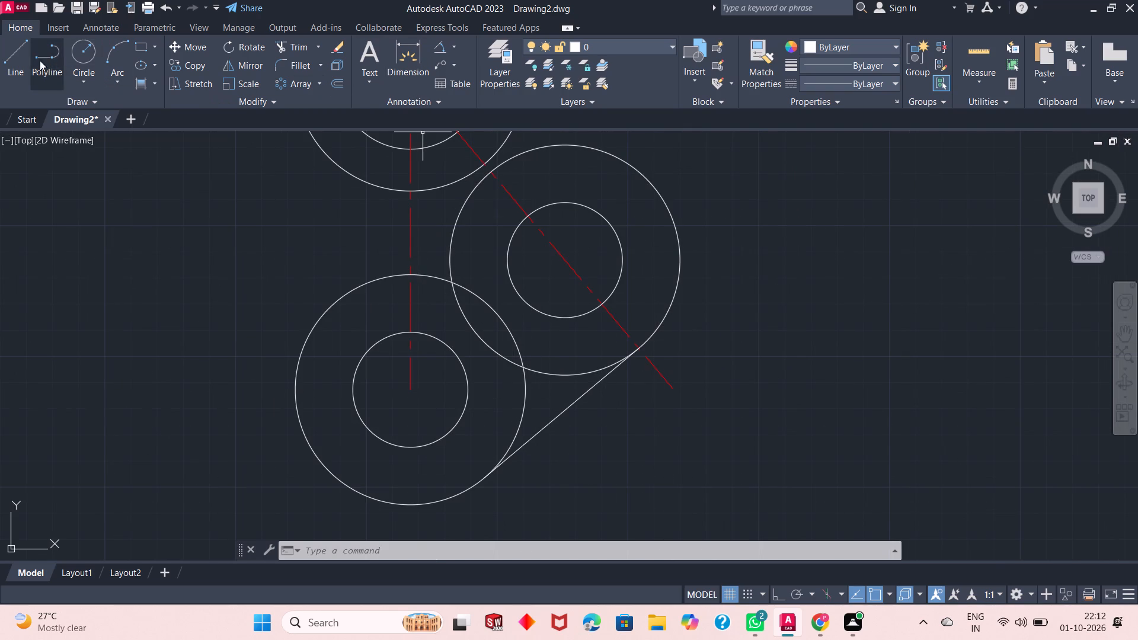
left_click(10, 57)
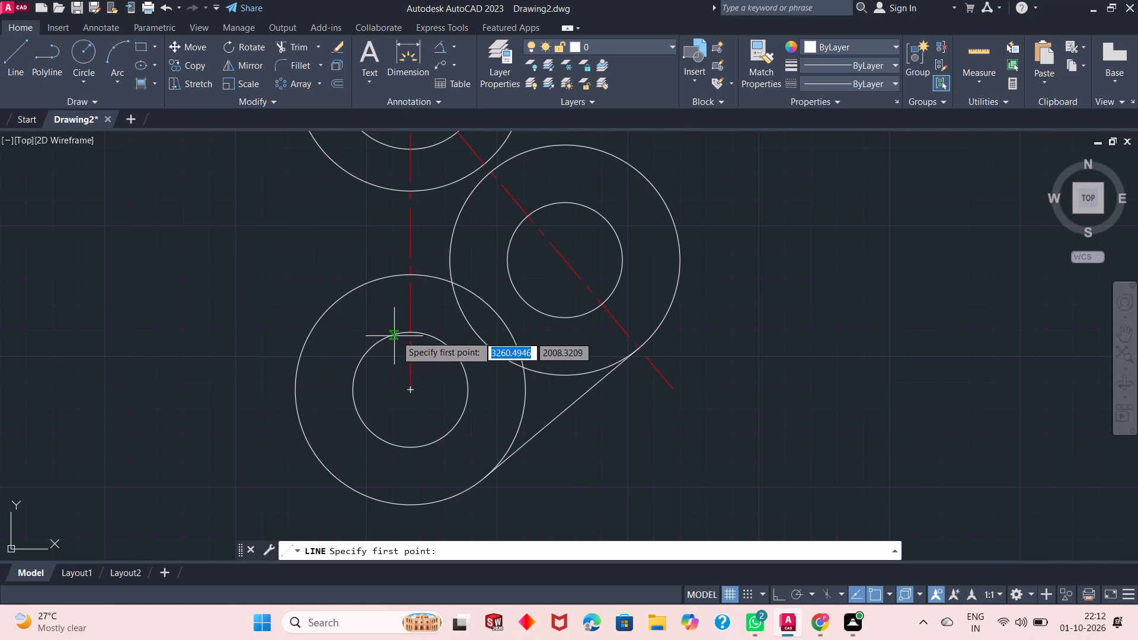
left_click(525, 219)
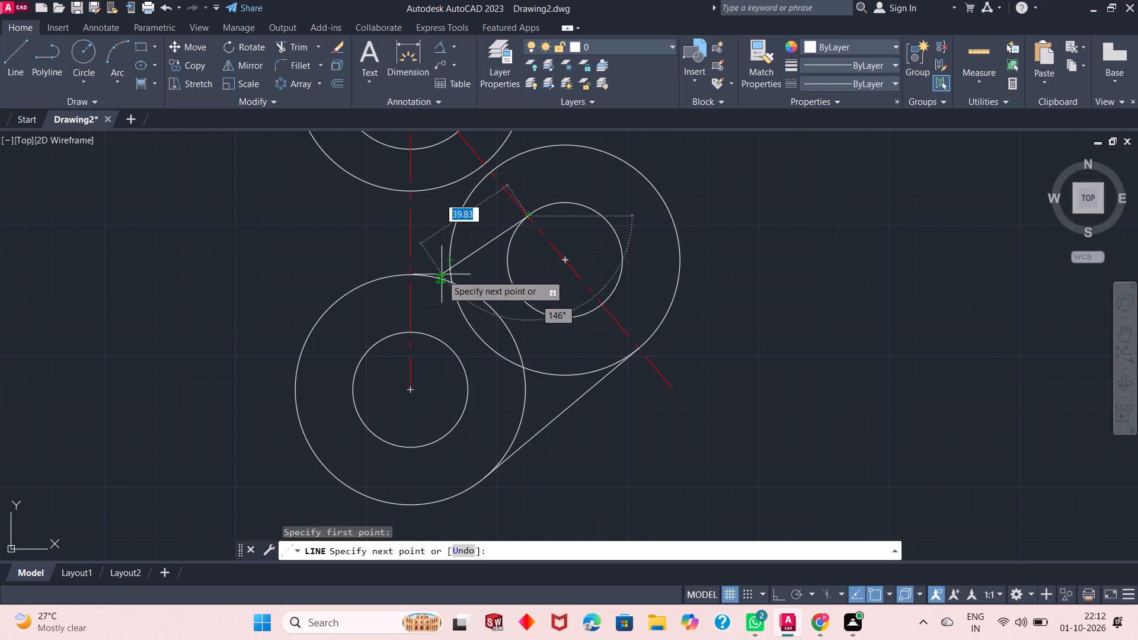
left_click(369, 348)
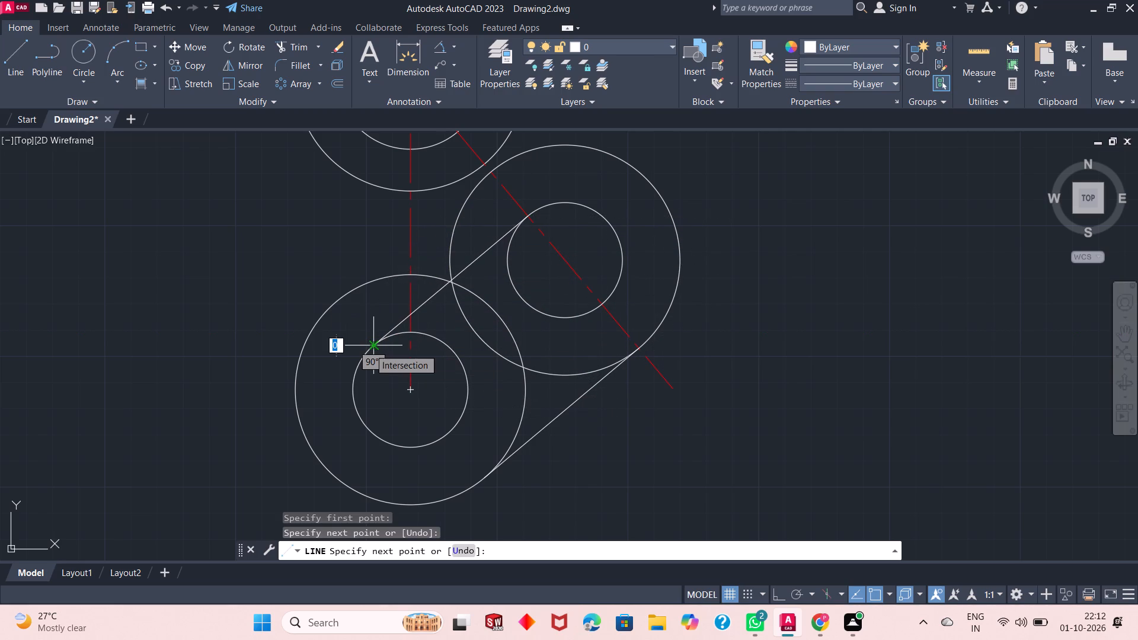
right_click(284, 258)
left_click(299, 272)
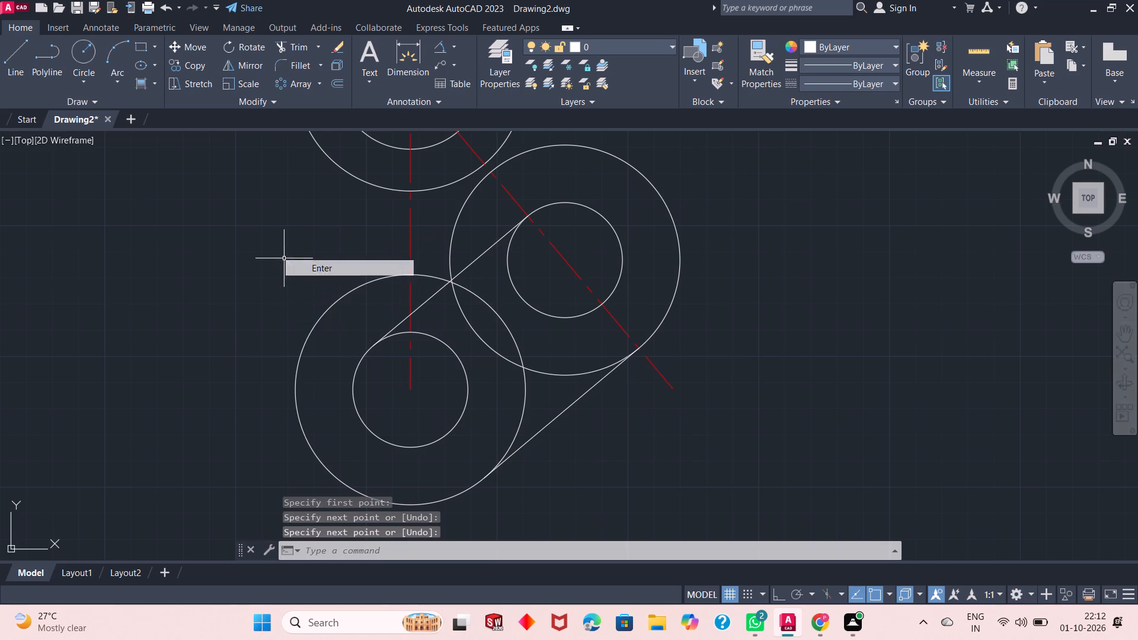
Draw a parallel line about 77 long joining the lower-right sides of the same two inner circles.
left_click(18, 60)
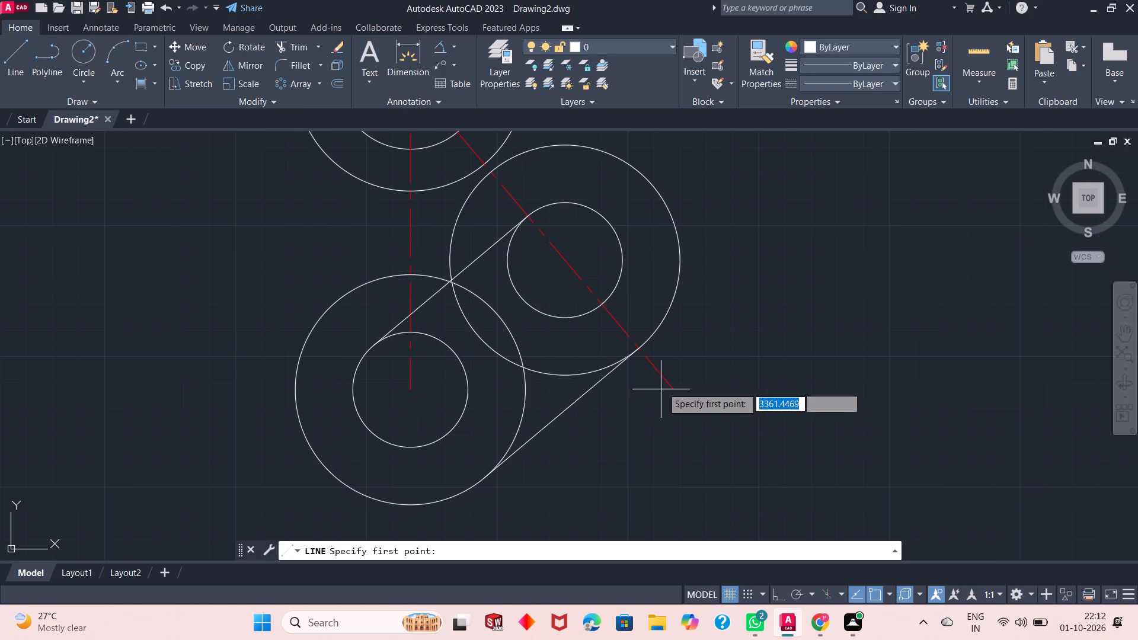
left_click(602, 306)
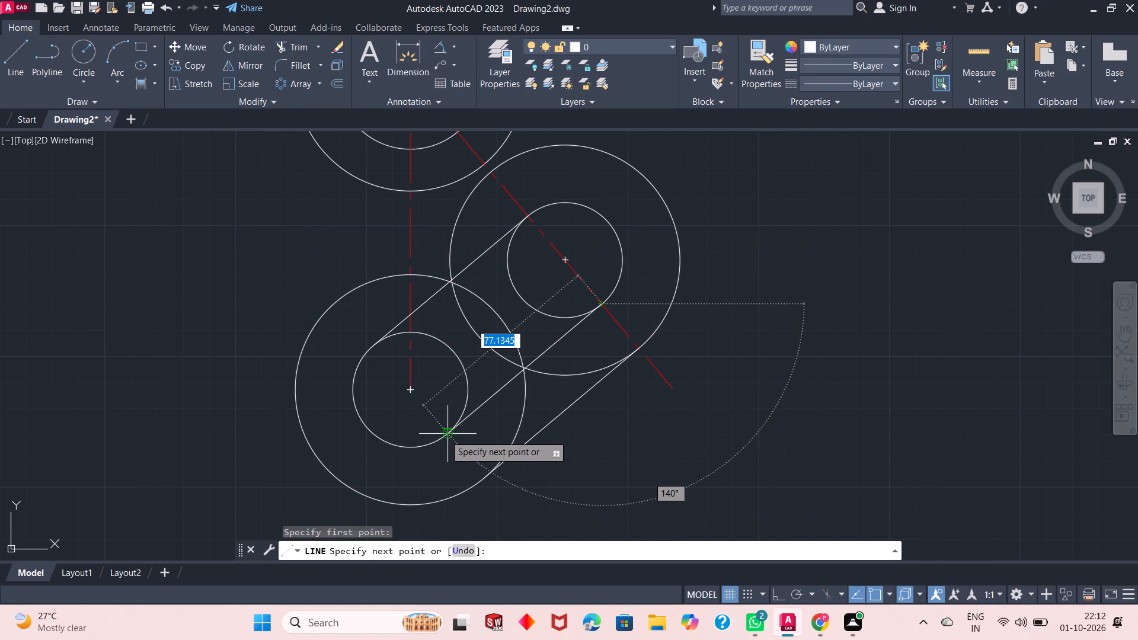
left_click(445, 435)
key("Escape")
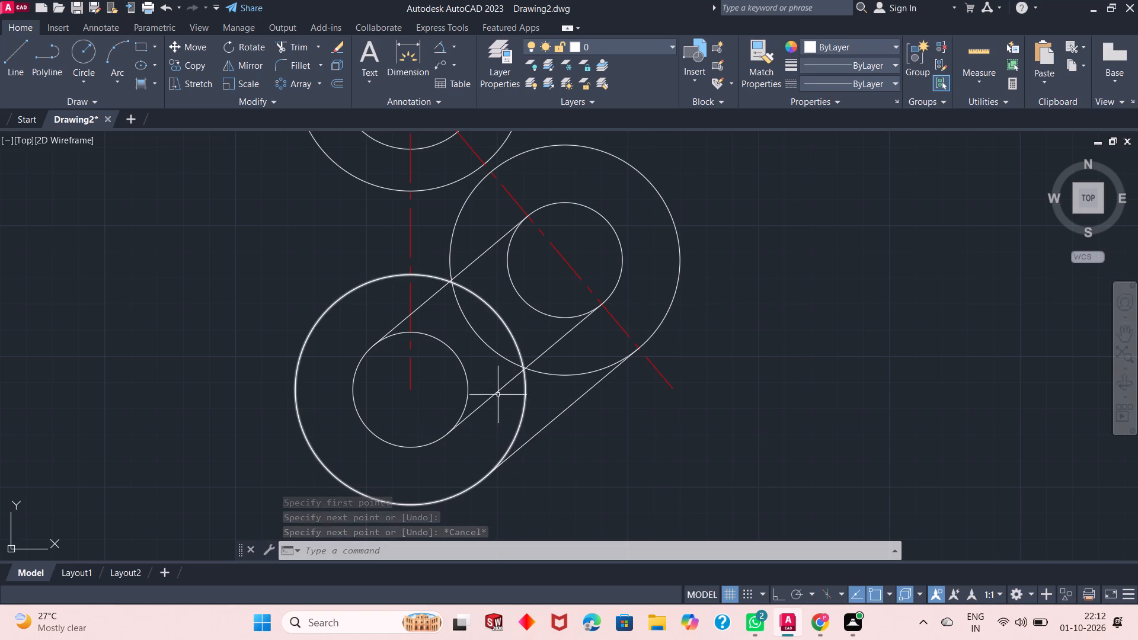
Trim the overlapping arcs of the bottom and sloping-centerline outer circles between the two parallel lines.
scroll(539, 392, "down", 1)
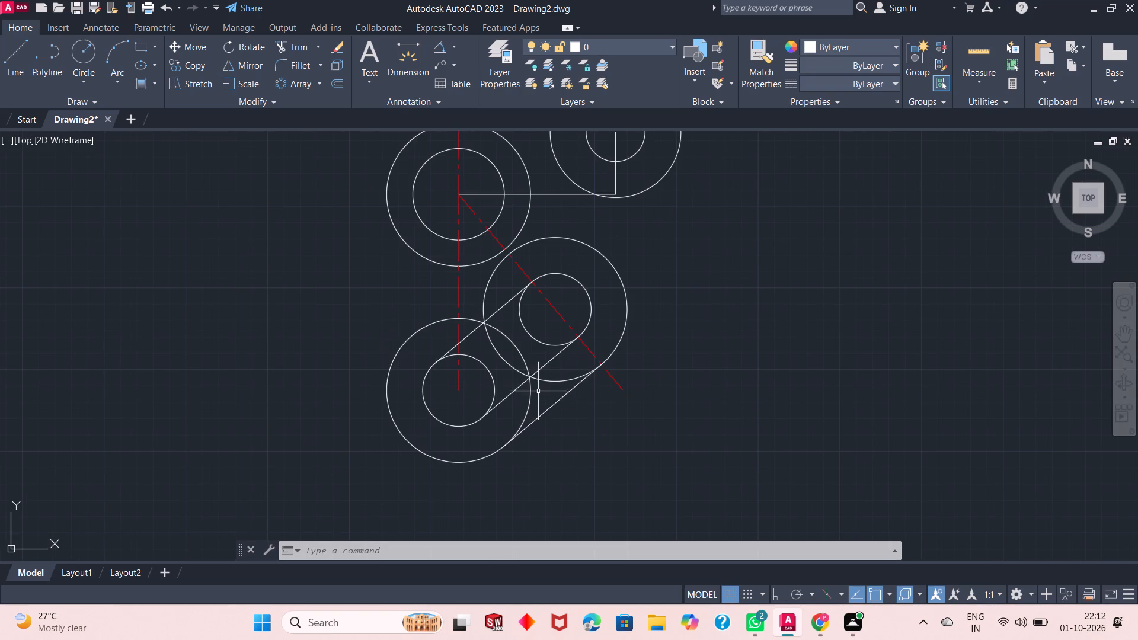
scroll(516, 325, "up", 1)
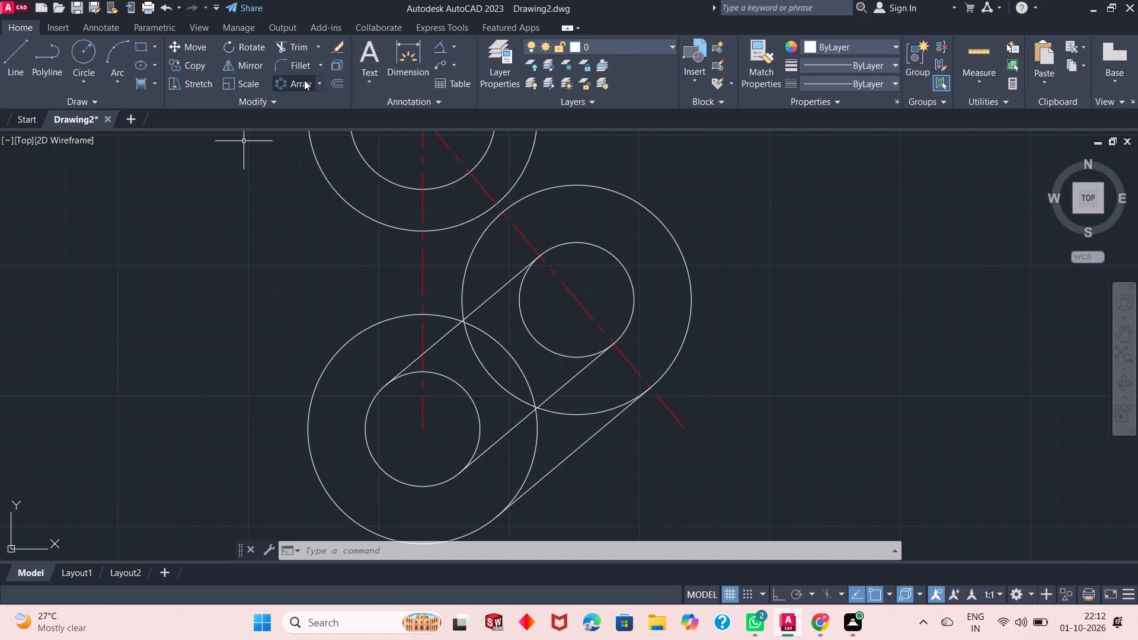
left_click(298, 51)
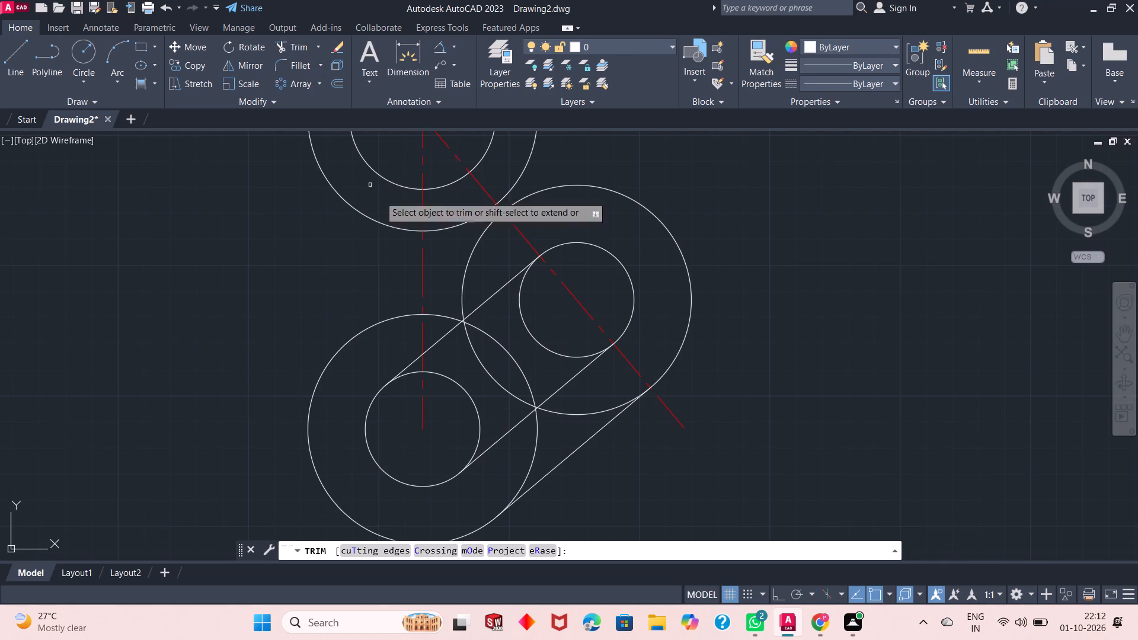
left_click(497, 325)
left_click(496, 405)
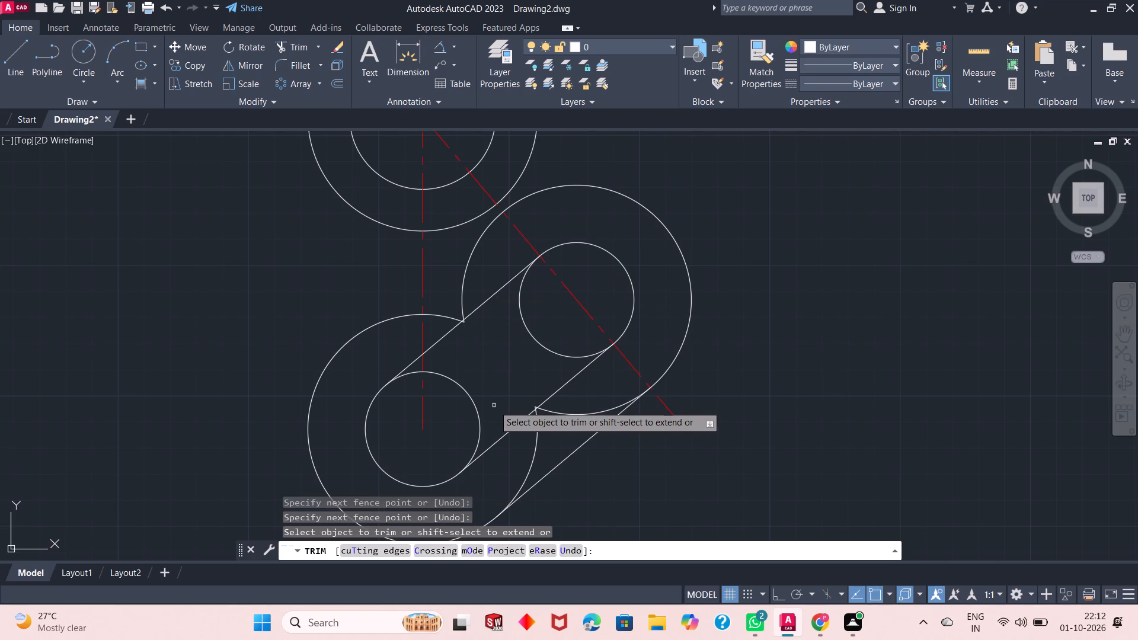
right_click(218, 261)
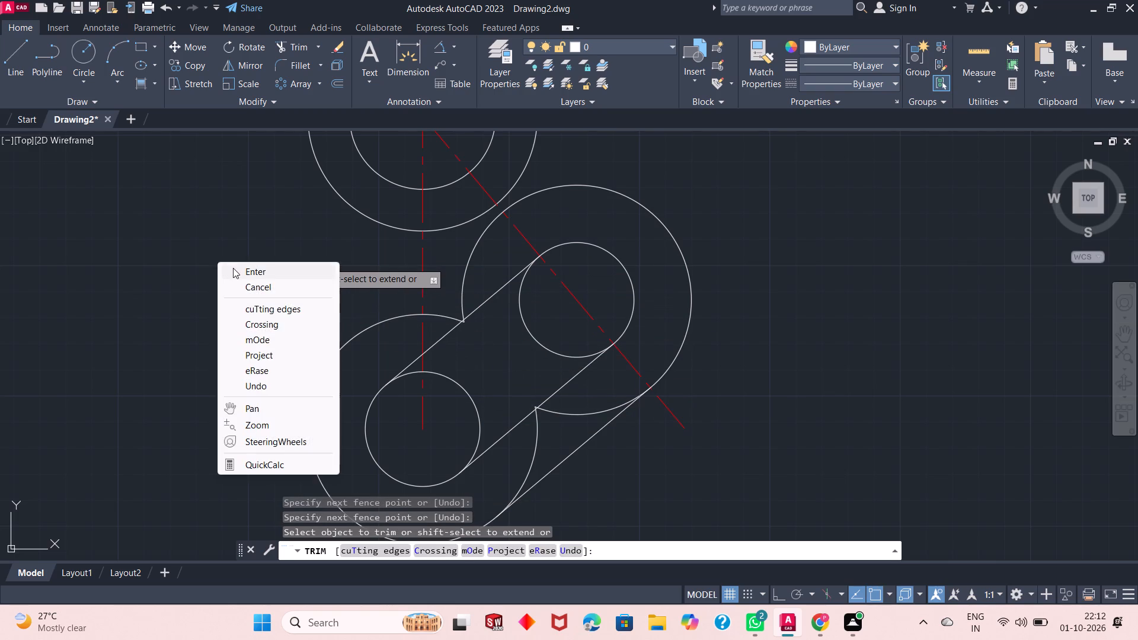
left_click(236, 268)
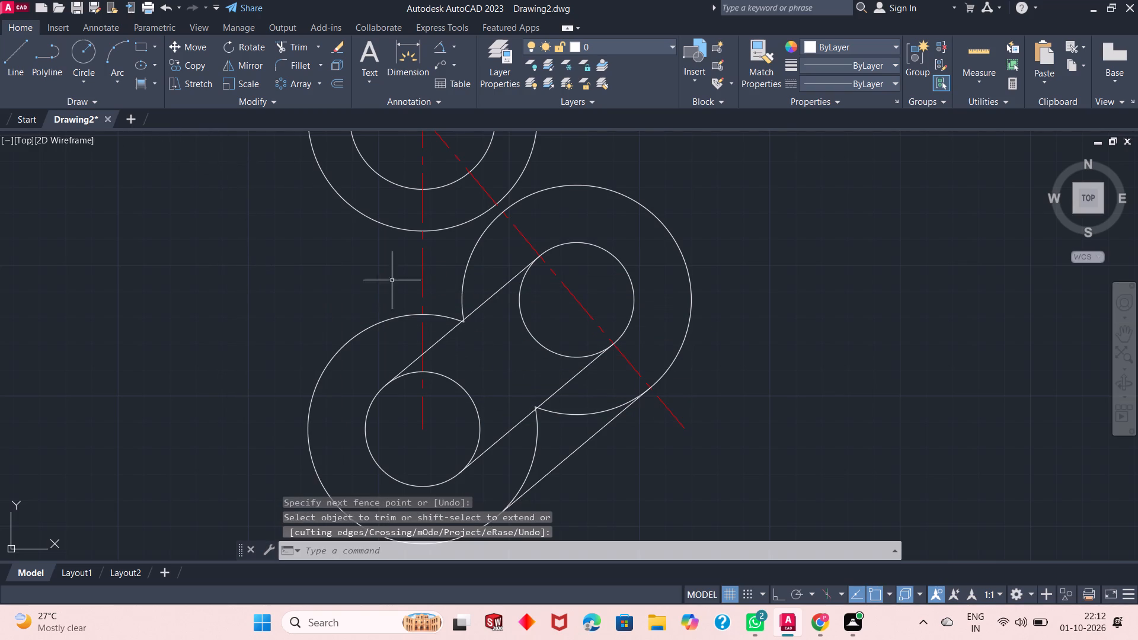
Trim the short outer-circle arc ends that project past the upper-left parallel line.
scroll(453, 332, "up", 3)
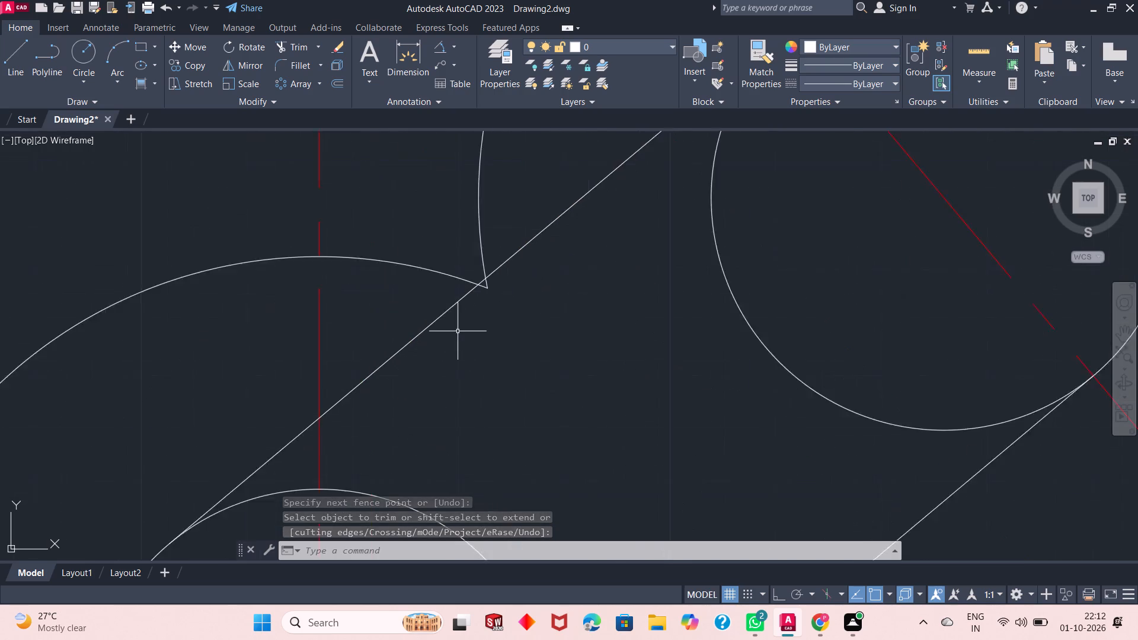
scroll(458, 331, "up", 2)
scroll(478, 299, "down", 1)
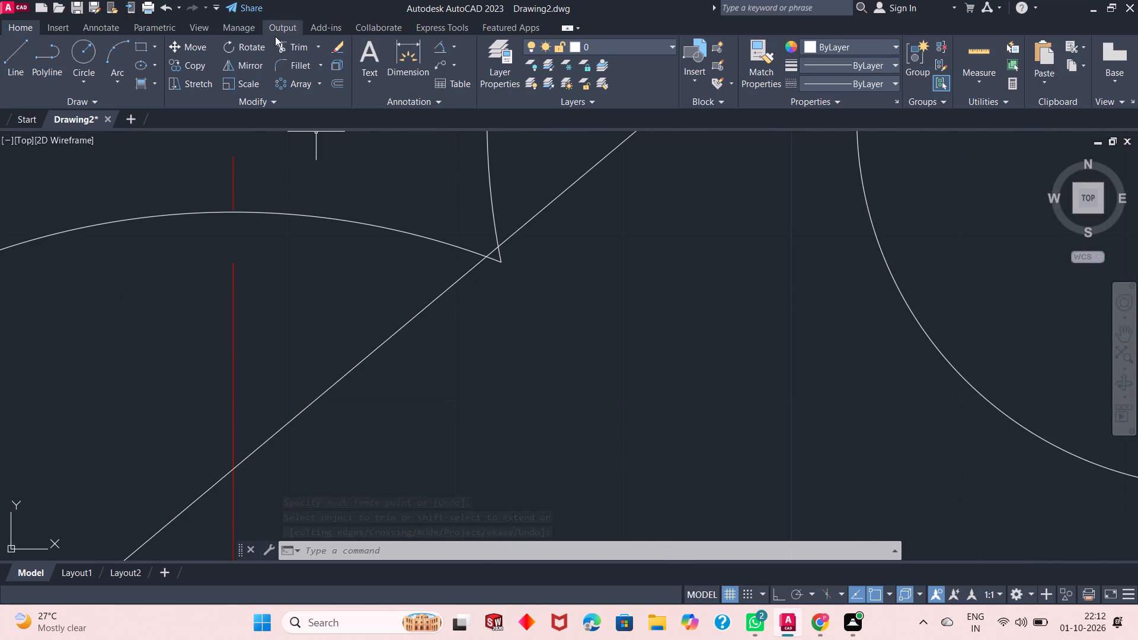
left_click(285, 46)
left_click(507, 251)
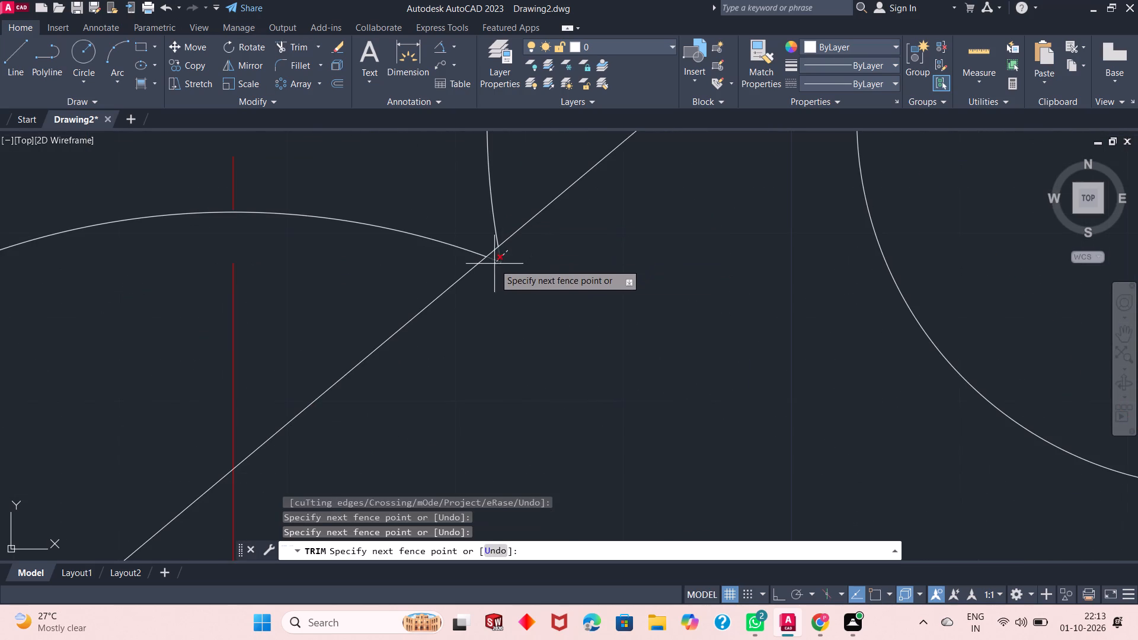
left_click(494, 265)
Trim the short outer-circle arc ends that project past the lower-right parallel line.
scroll(490, 264, "down", 5)
scroll(538, 332, "up", 4)
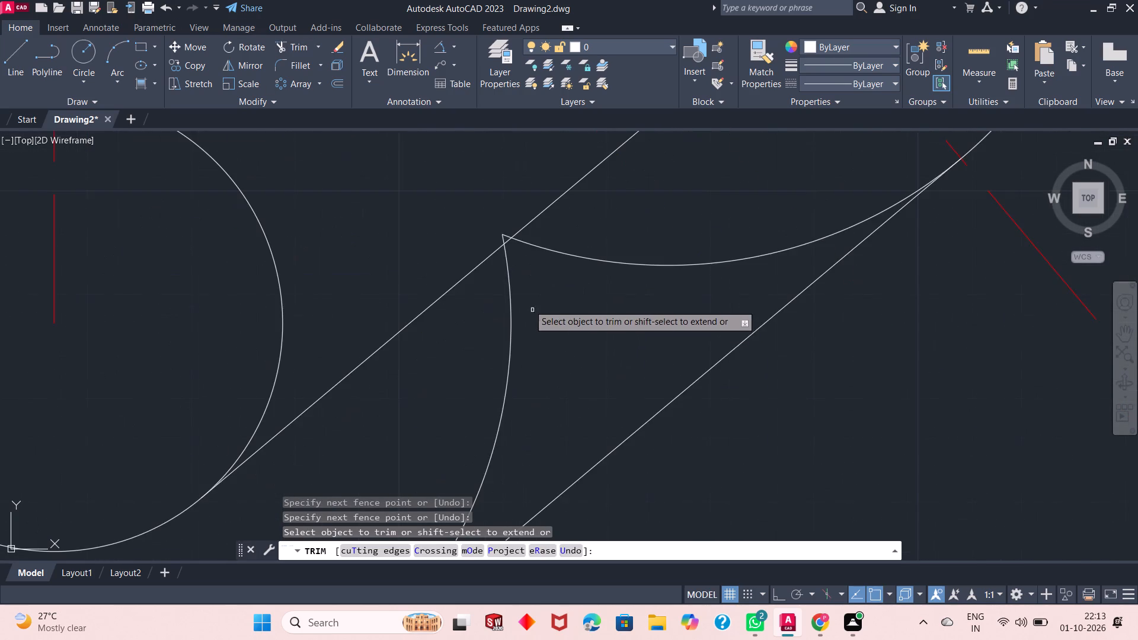
scroll(498, 247, "up", 2)
left_click(519, 198)
left_click(493, 232)
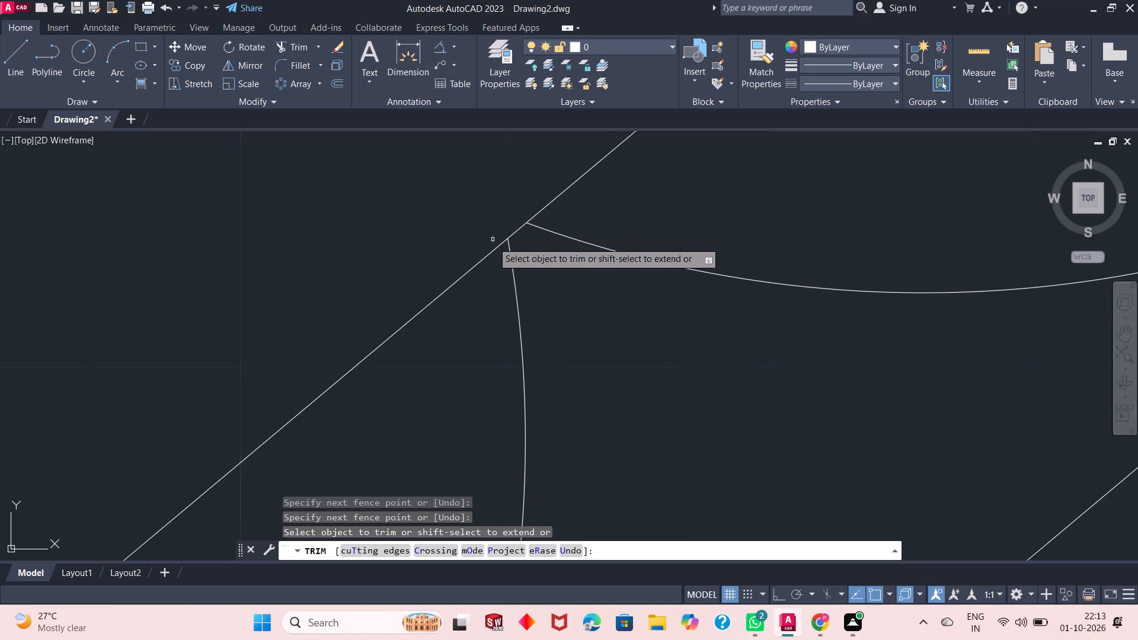
scroll(493, 242, "up", 5)
scroll(533, 328, "down", 8)
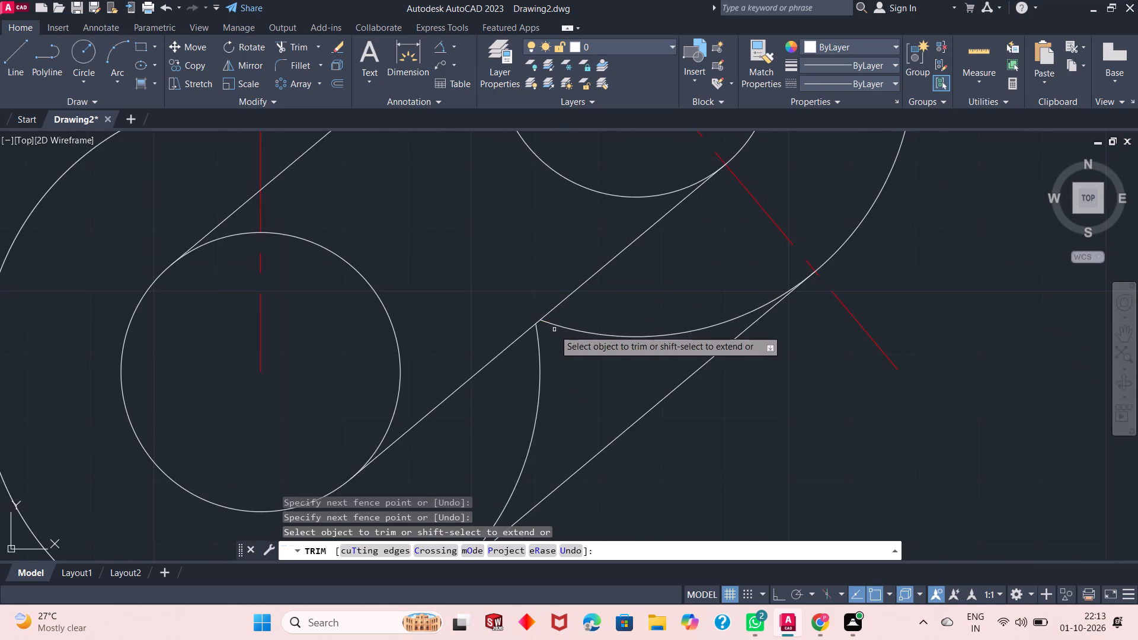
scroll(563, 329, "down", 2)
scroll(519, 287, "up", 1)
scroll(519, 287, "down", 1)
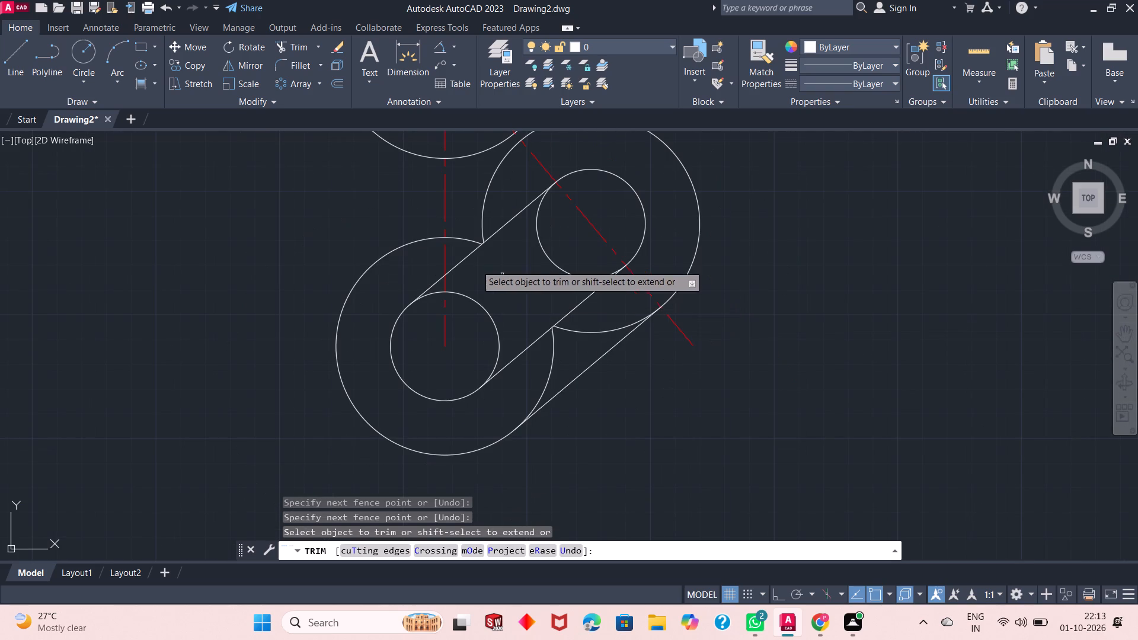
right_click(218, 240)
left_click(245, 248)
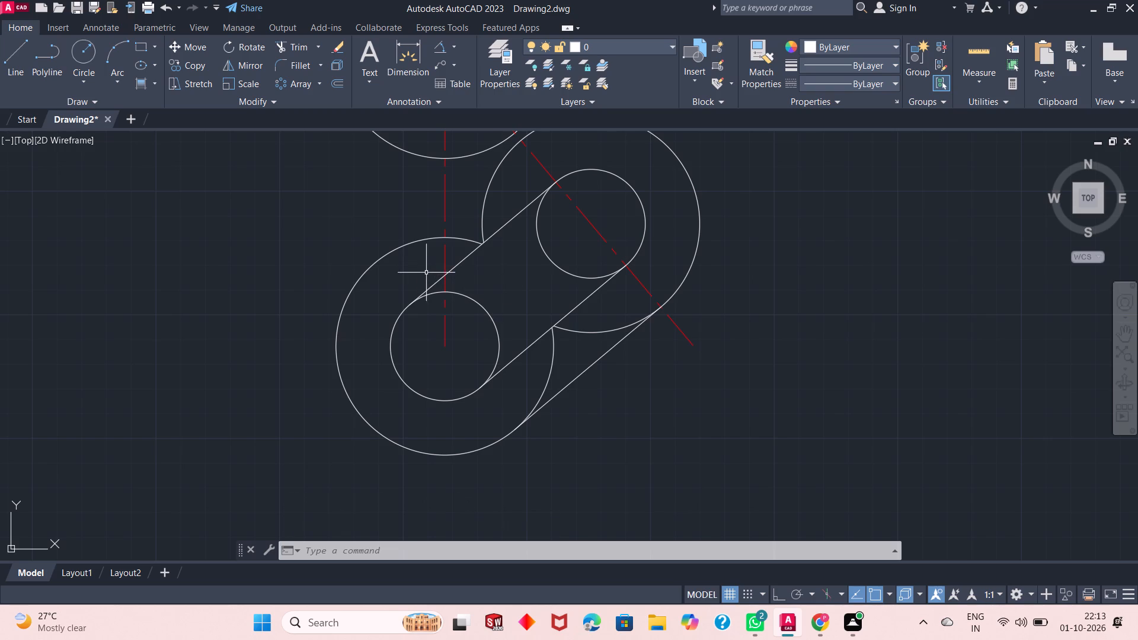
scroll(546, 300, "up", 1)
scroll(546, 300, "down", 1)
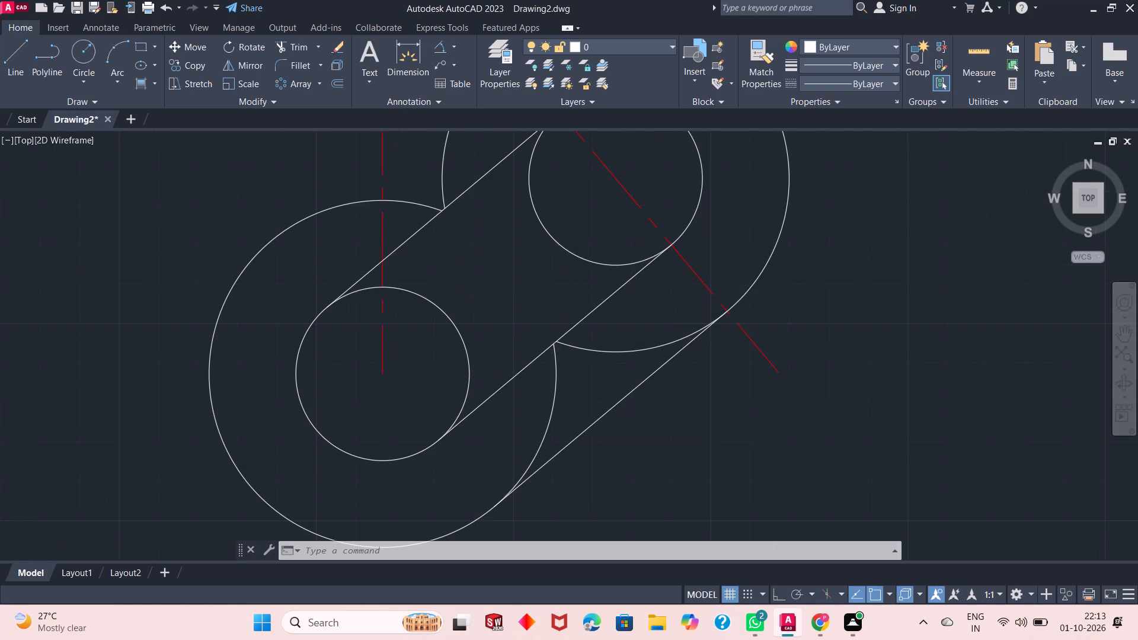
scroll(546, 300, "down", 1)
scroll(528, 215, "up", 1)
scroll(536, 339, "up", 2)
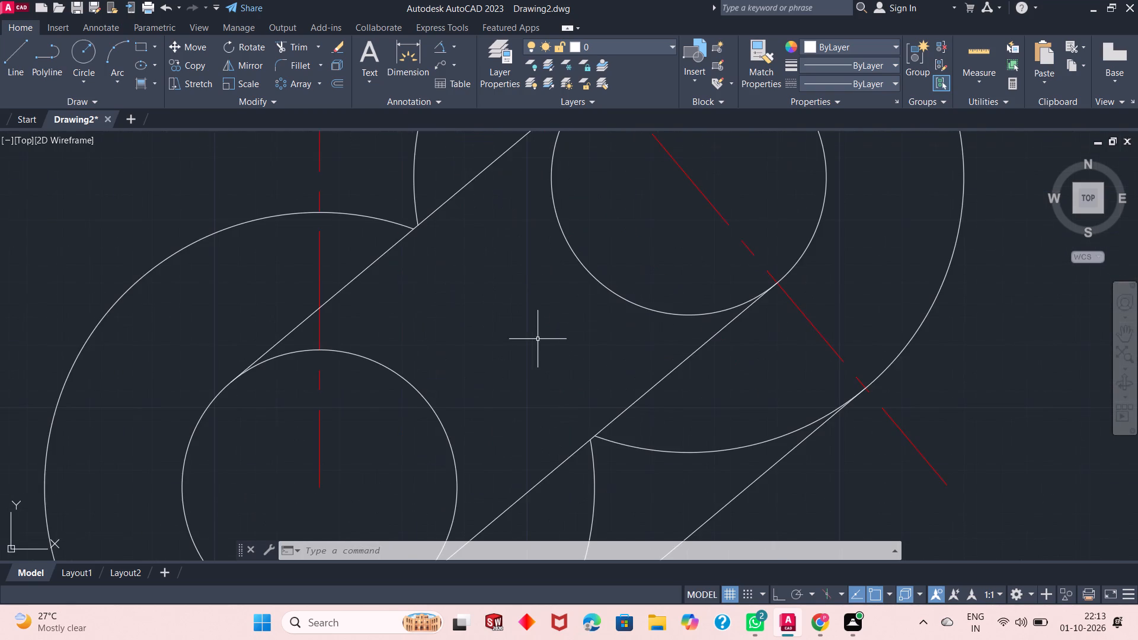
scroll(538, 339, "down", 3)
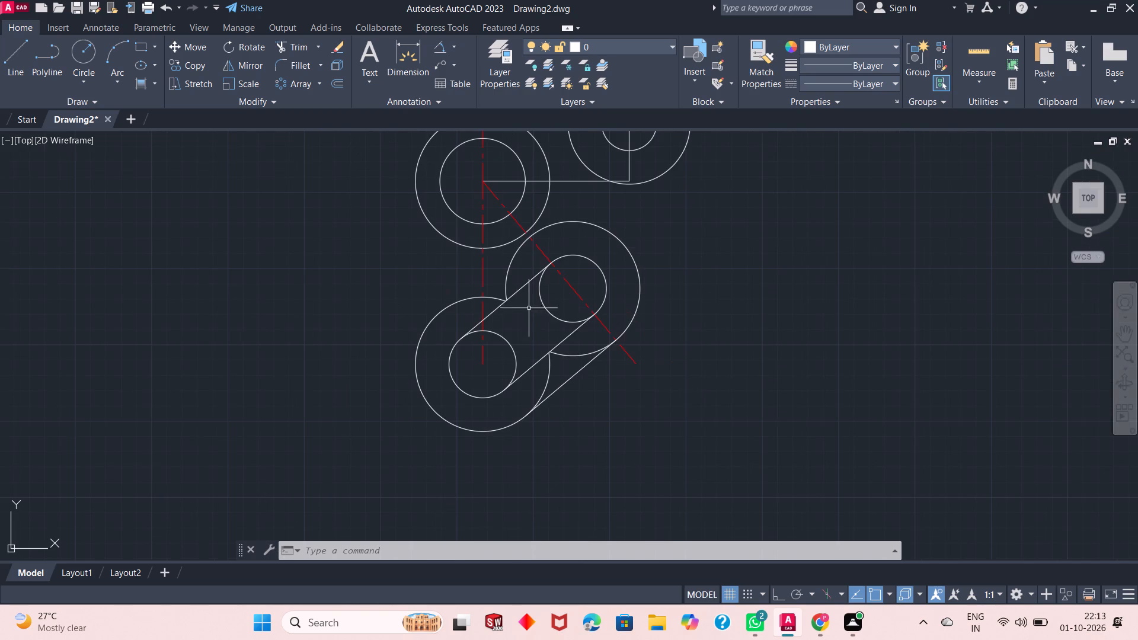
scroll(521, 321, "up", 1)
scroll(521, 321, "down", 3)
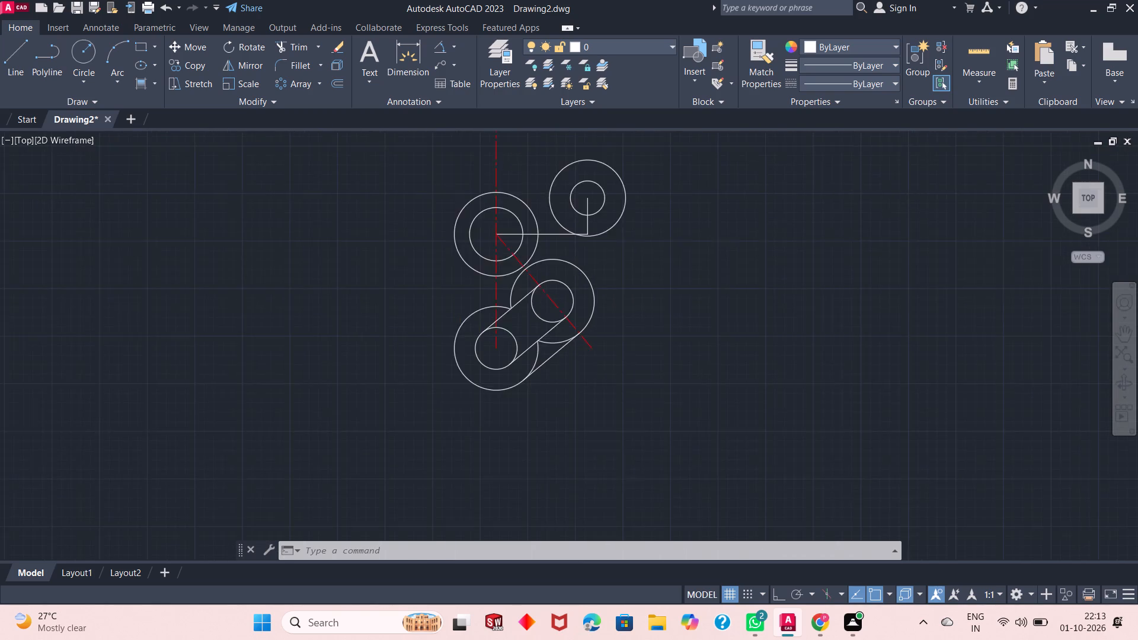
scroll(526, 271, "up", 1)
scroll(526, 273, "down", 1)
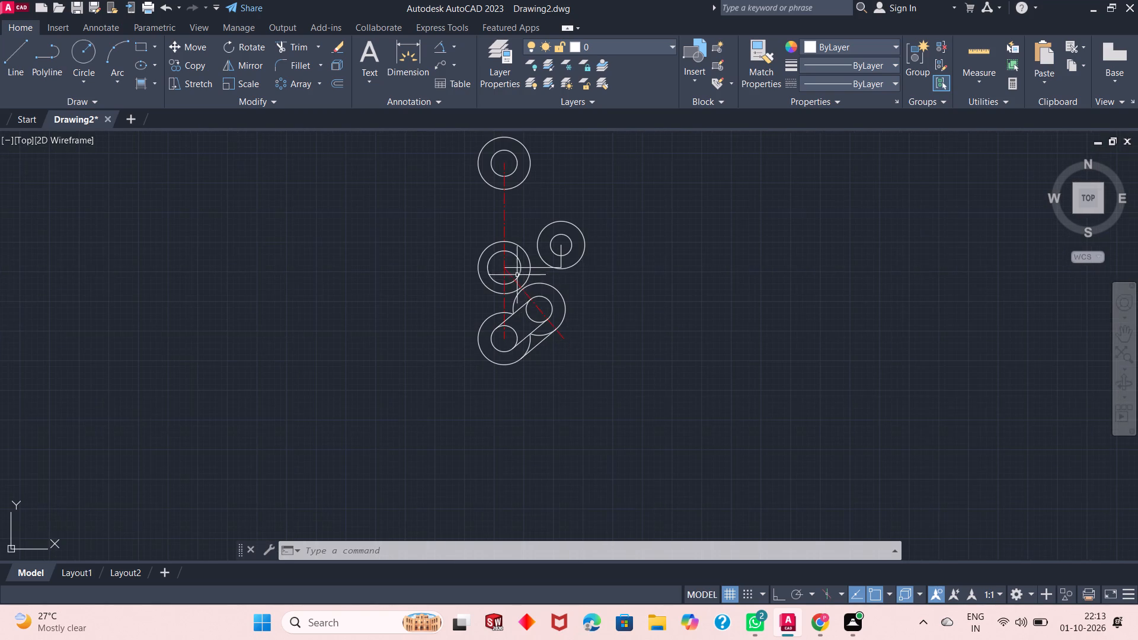
Fillet the left sides of the middle outer circle on the vertical centerline and the bottom outer arc with radius 32.
scroll(526, 316, "up", 2)
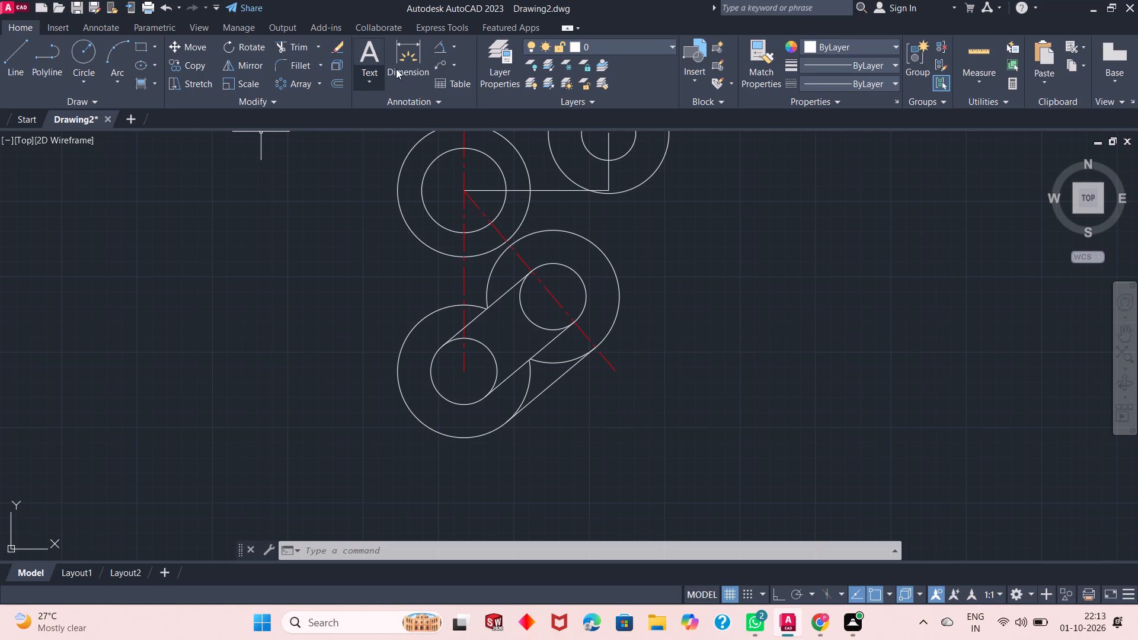
left_click(450, 47)
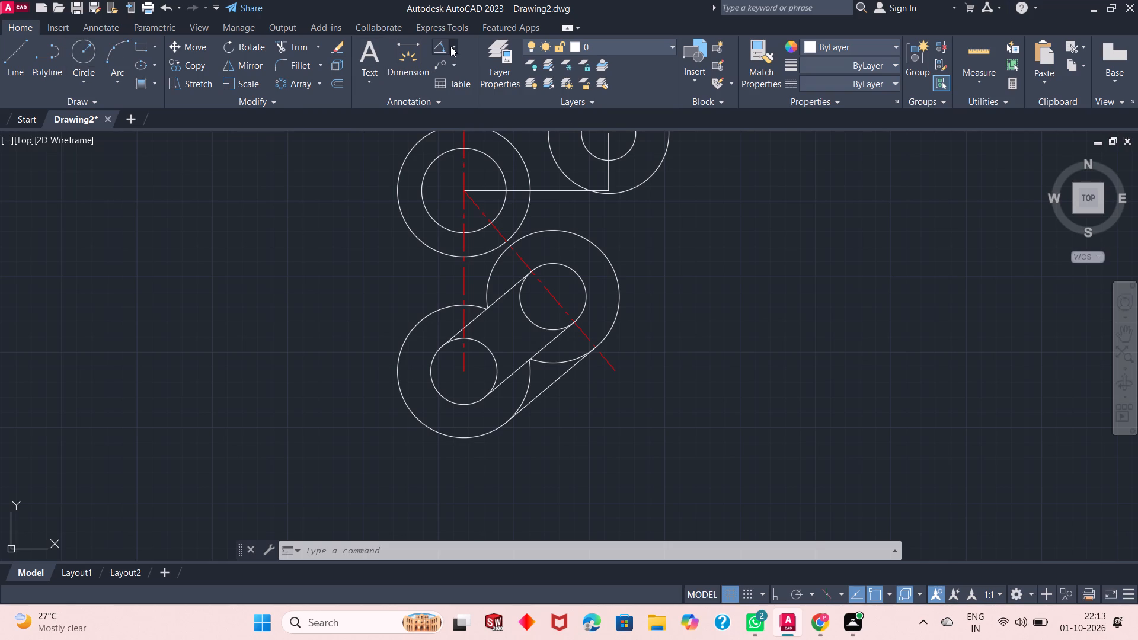
left_click(289, 59)
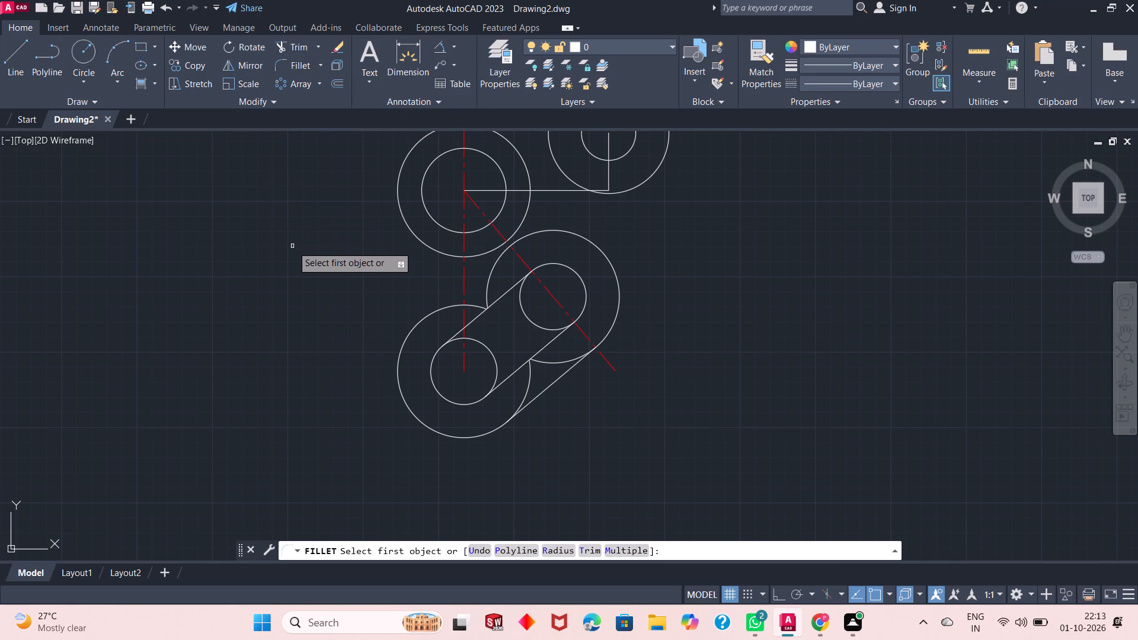
left_click(553, 546)
type("32")
key("Return")
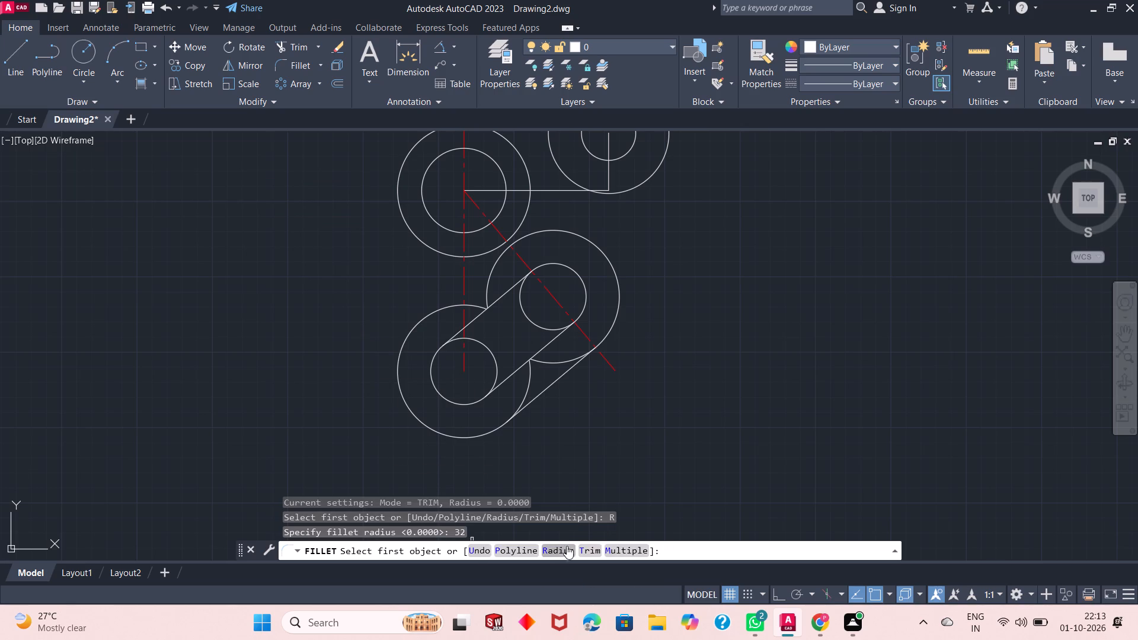
left_click(434, 249)
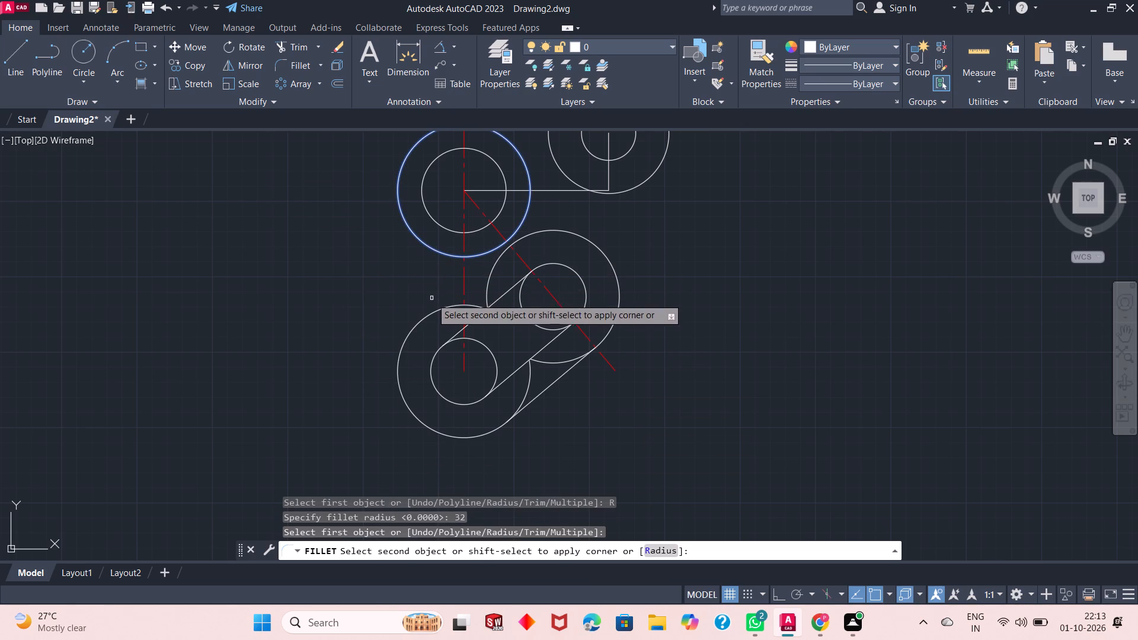
left_click(431, 314)
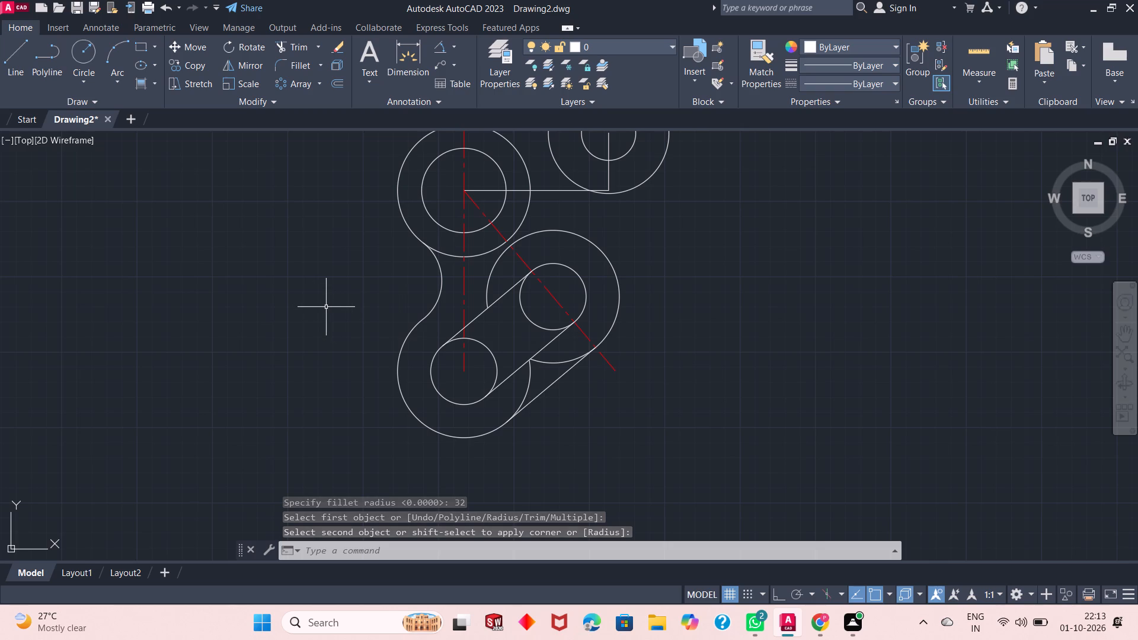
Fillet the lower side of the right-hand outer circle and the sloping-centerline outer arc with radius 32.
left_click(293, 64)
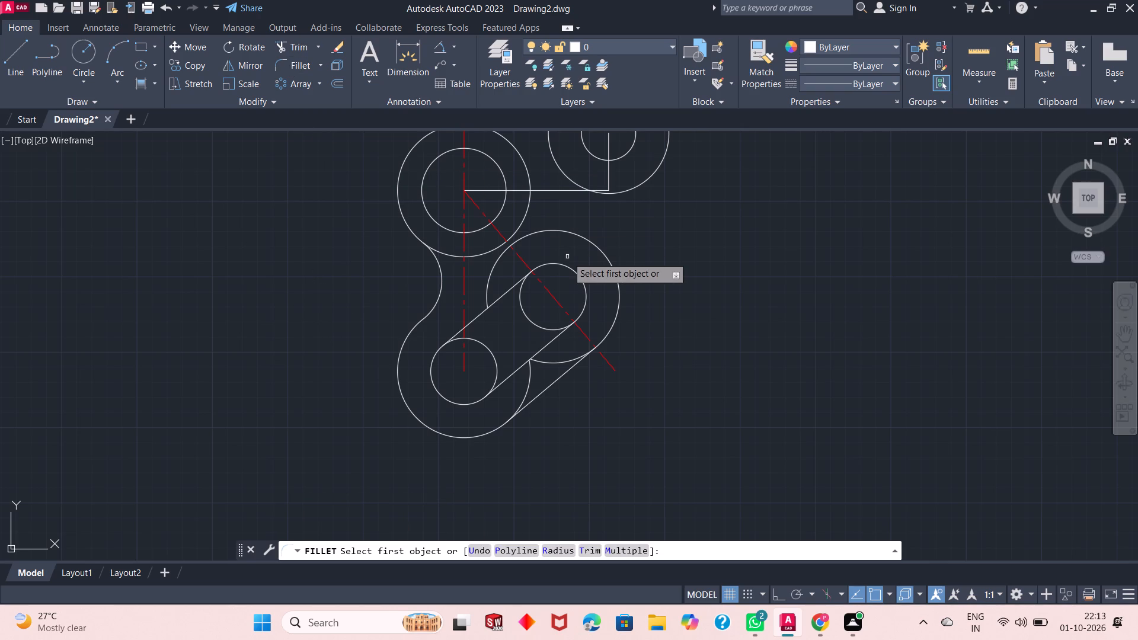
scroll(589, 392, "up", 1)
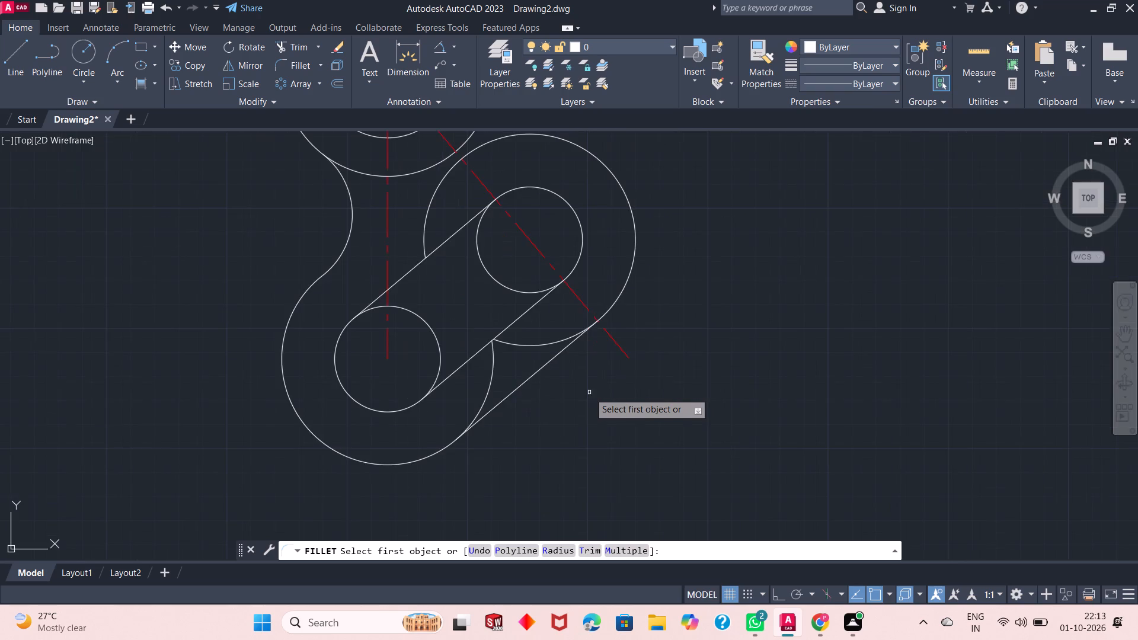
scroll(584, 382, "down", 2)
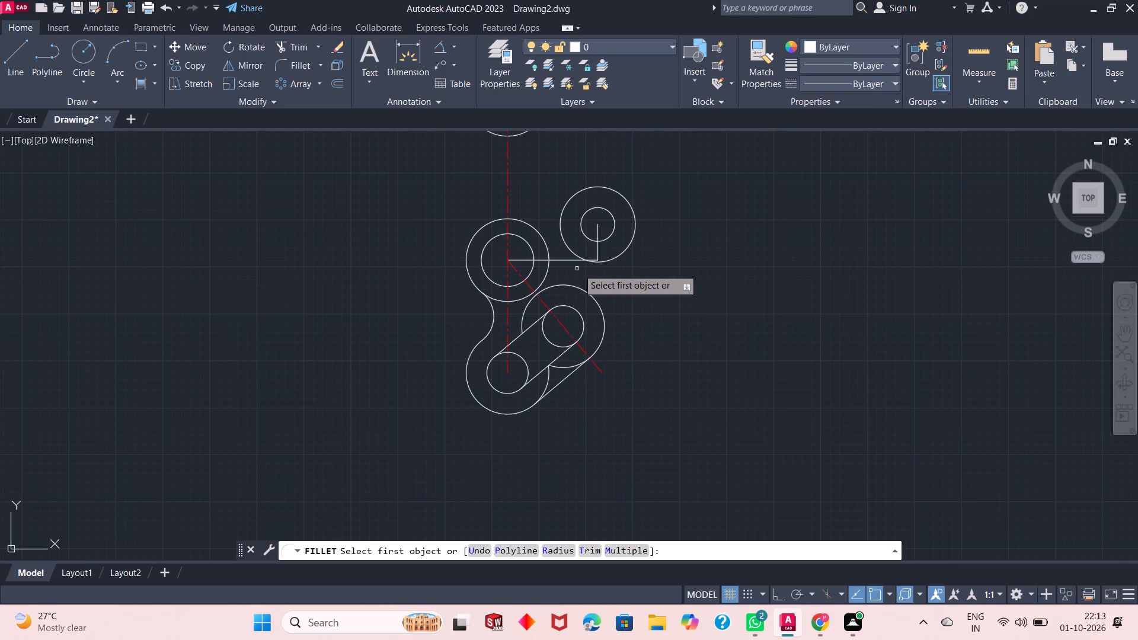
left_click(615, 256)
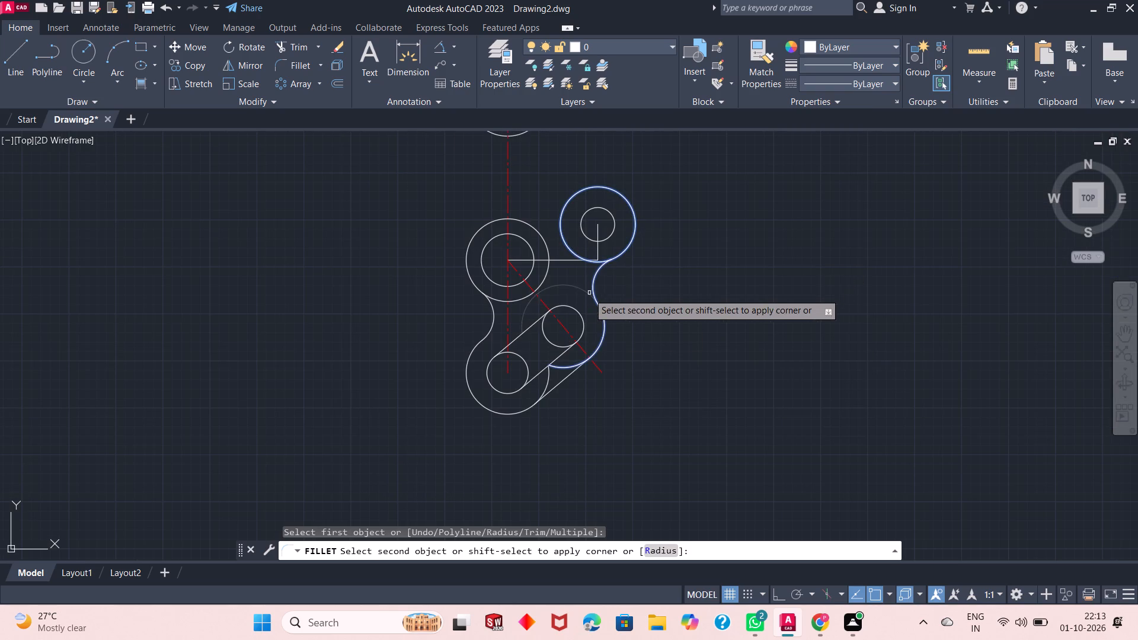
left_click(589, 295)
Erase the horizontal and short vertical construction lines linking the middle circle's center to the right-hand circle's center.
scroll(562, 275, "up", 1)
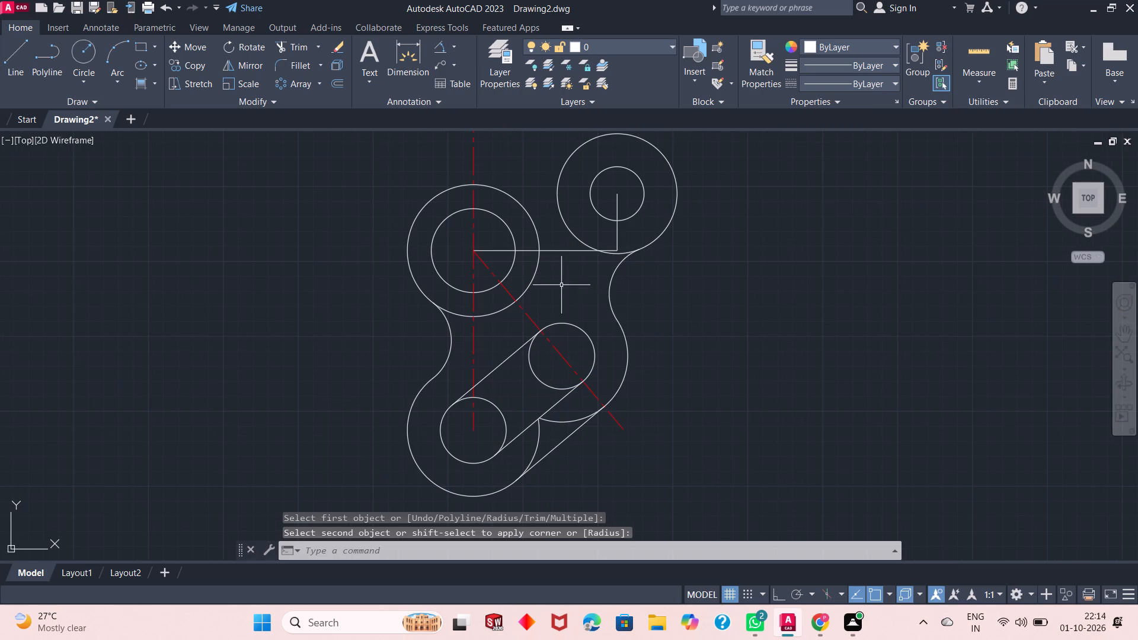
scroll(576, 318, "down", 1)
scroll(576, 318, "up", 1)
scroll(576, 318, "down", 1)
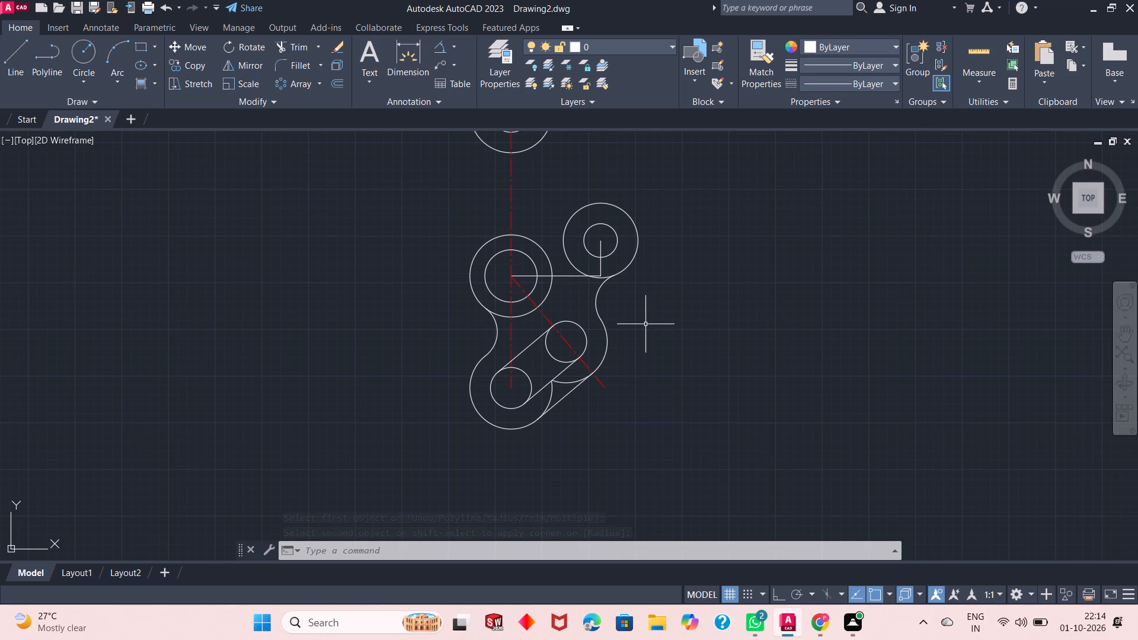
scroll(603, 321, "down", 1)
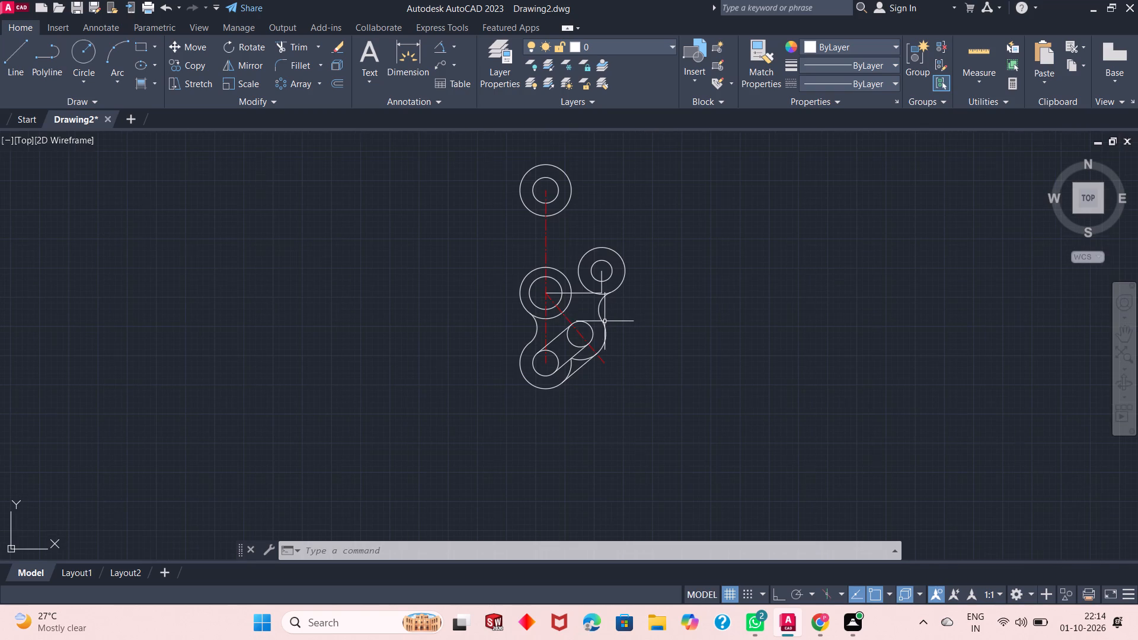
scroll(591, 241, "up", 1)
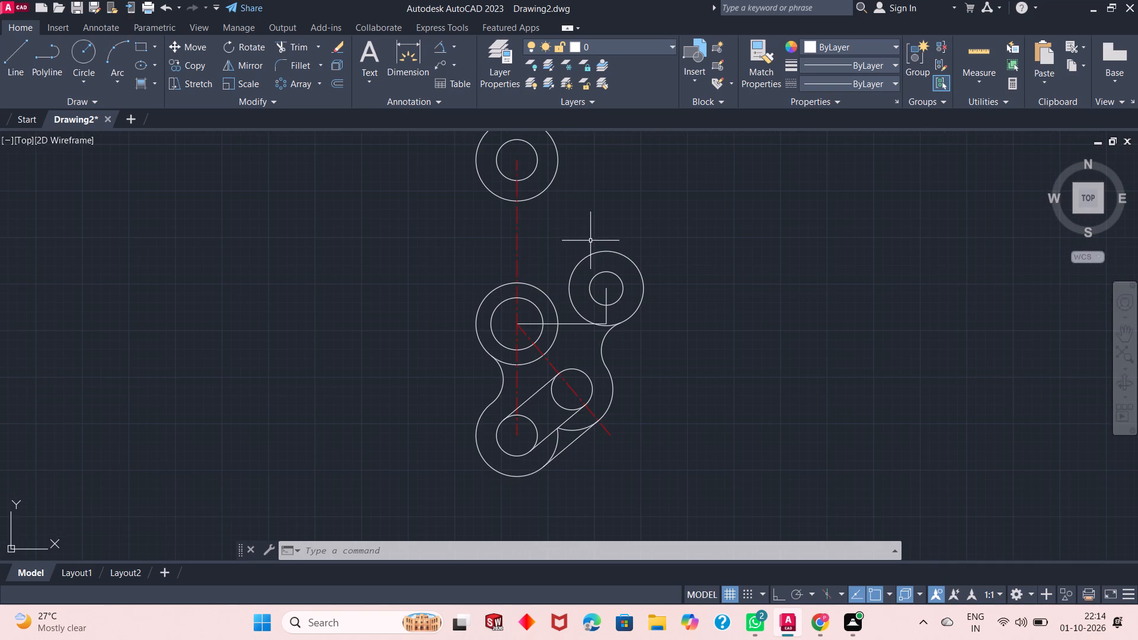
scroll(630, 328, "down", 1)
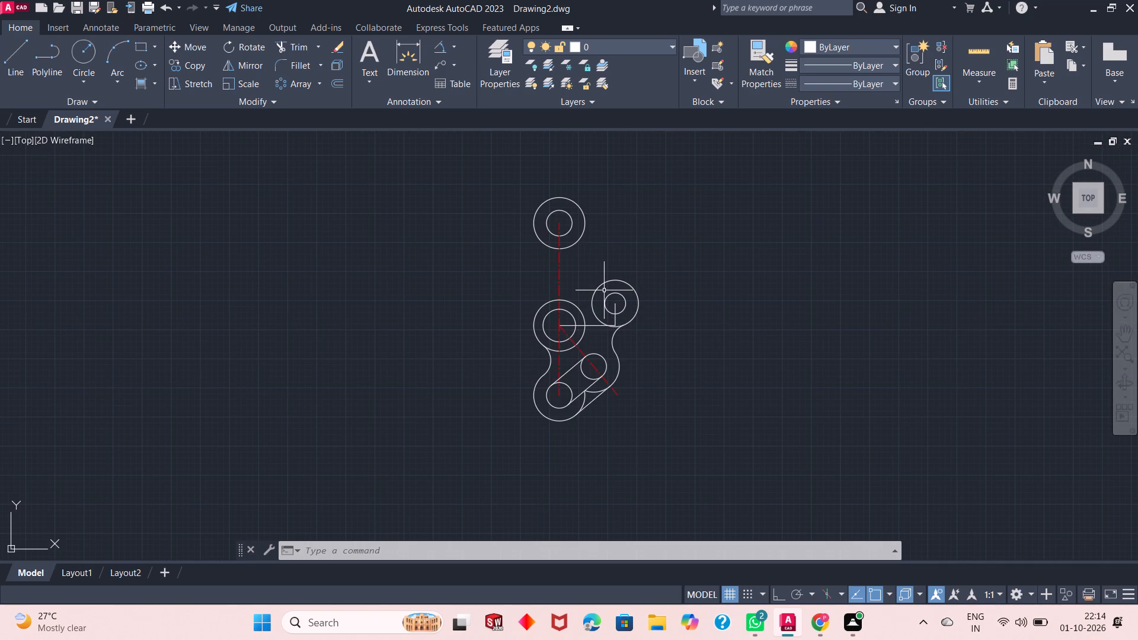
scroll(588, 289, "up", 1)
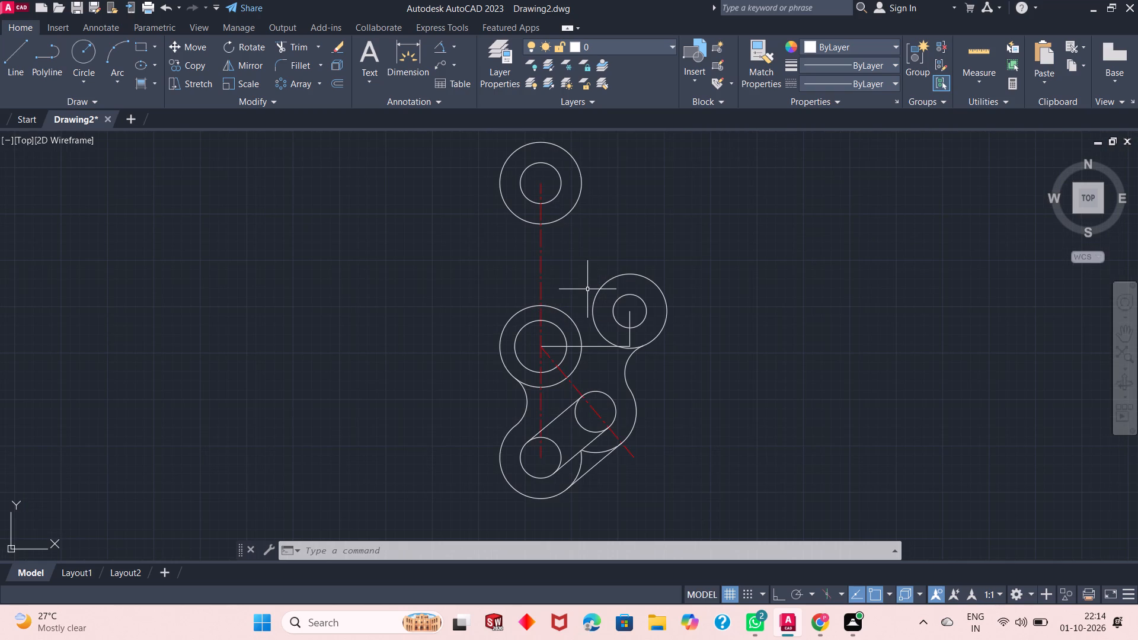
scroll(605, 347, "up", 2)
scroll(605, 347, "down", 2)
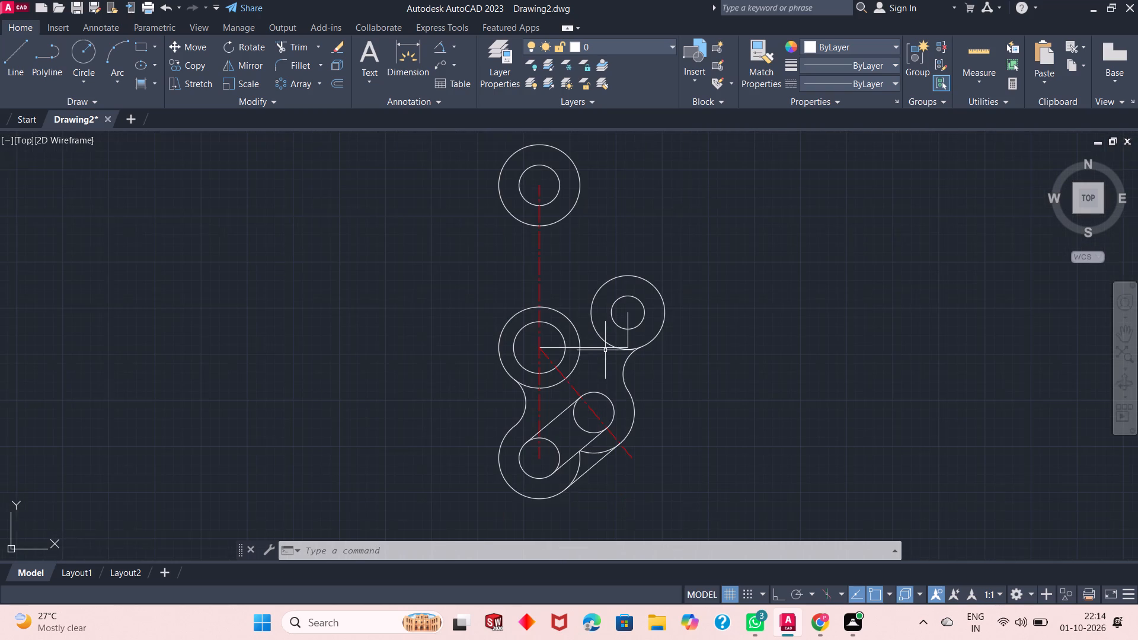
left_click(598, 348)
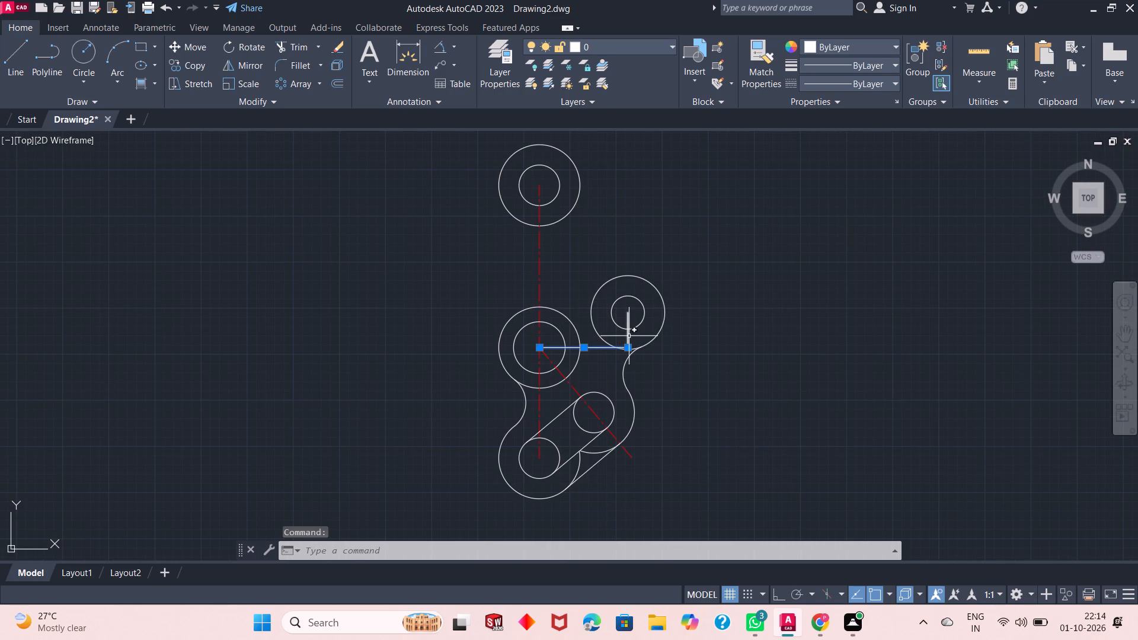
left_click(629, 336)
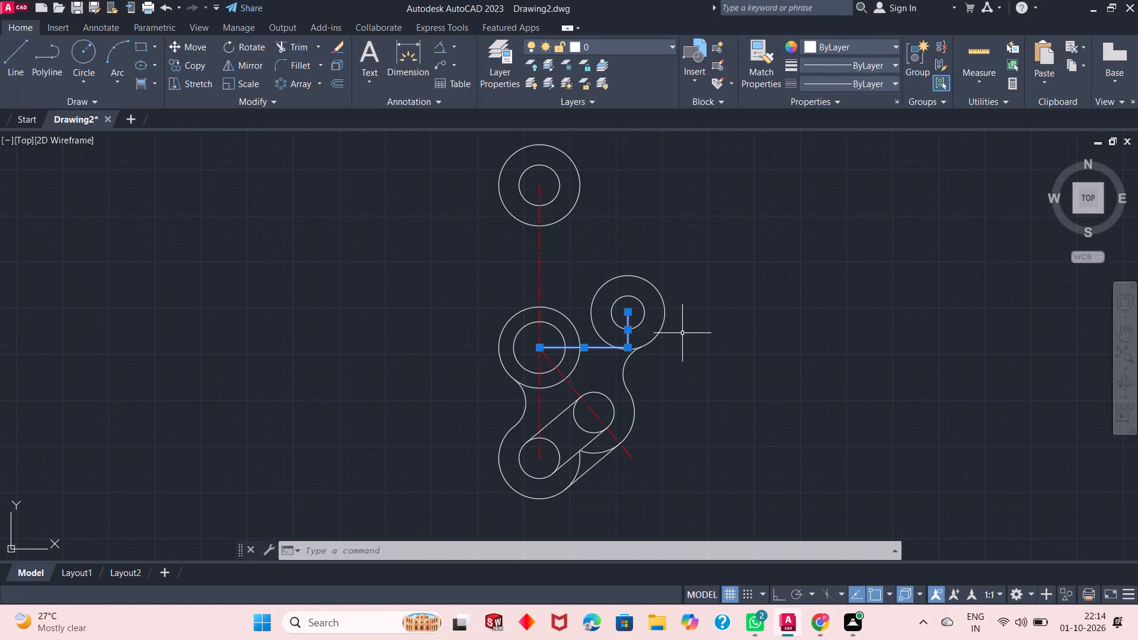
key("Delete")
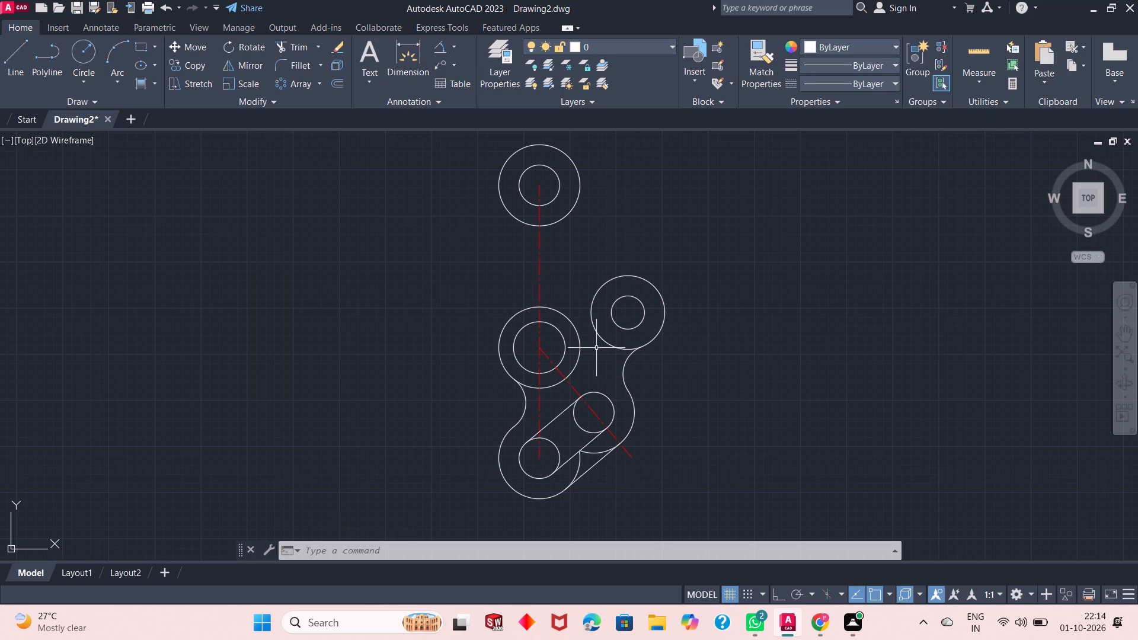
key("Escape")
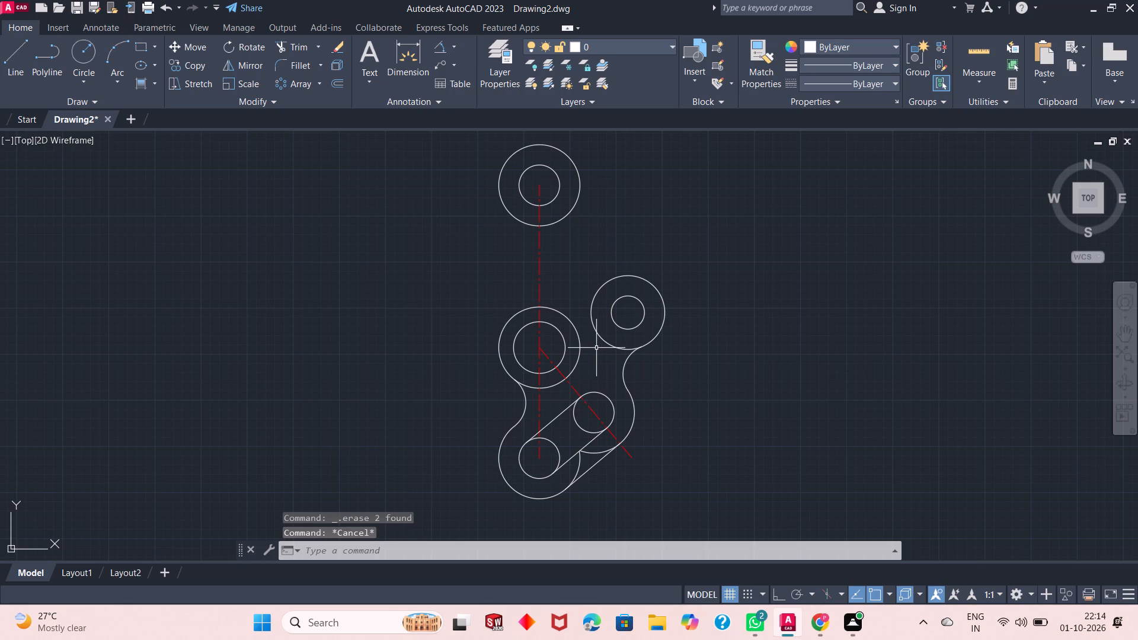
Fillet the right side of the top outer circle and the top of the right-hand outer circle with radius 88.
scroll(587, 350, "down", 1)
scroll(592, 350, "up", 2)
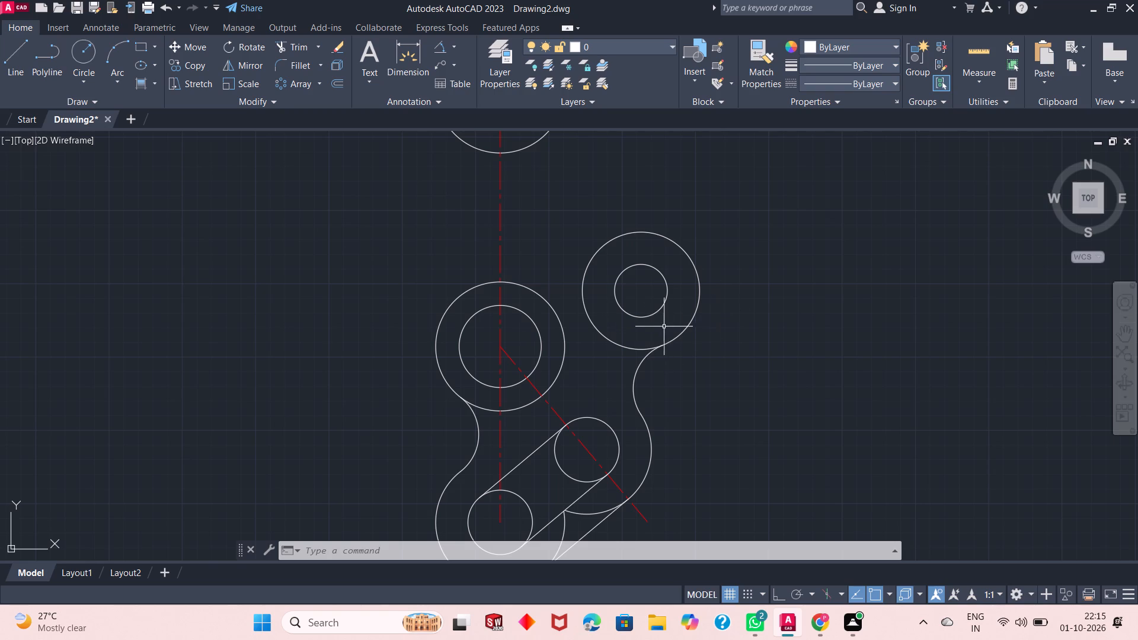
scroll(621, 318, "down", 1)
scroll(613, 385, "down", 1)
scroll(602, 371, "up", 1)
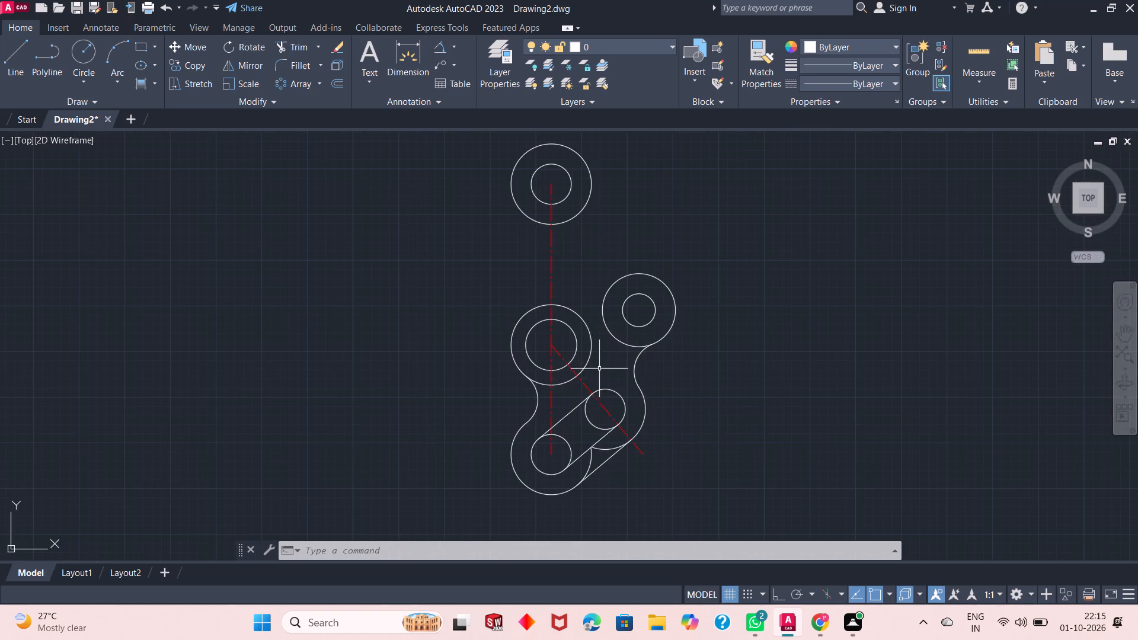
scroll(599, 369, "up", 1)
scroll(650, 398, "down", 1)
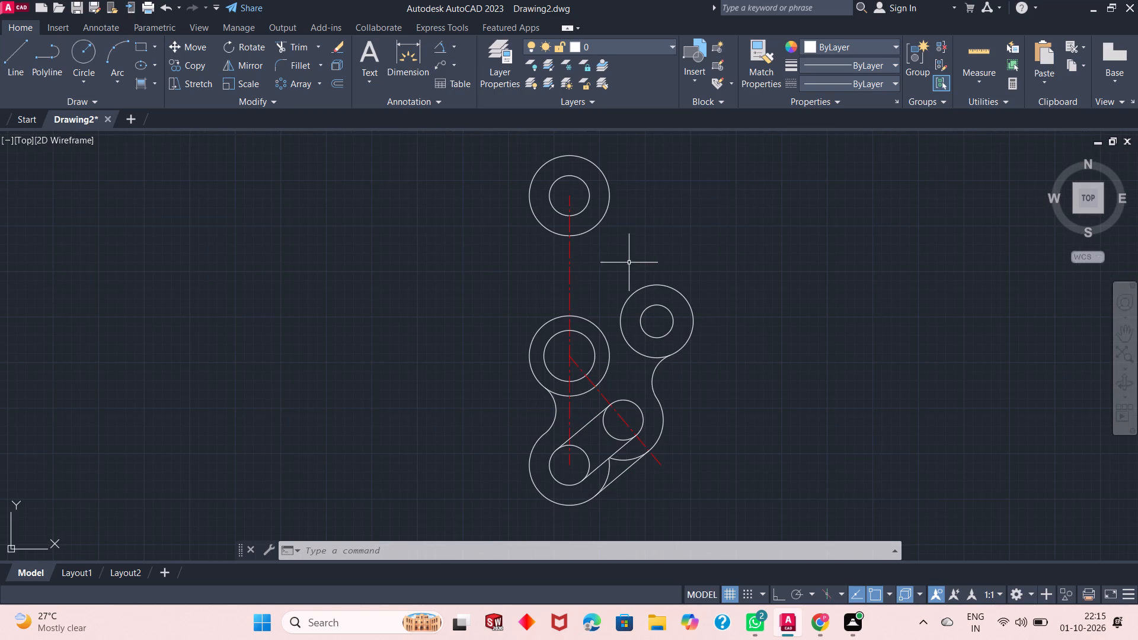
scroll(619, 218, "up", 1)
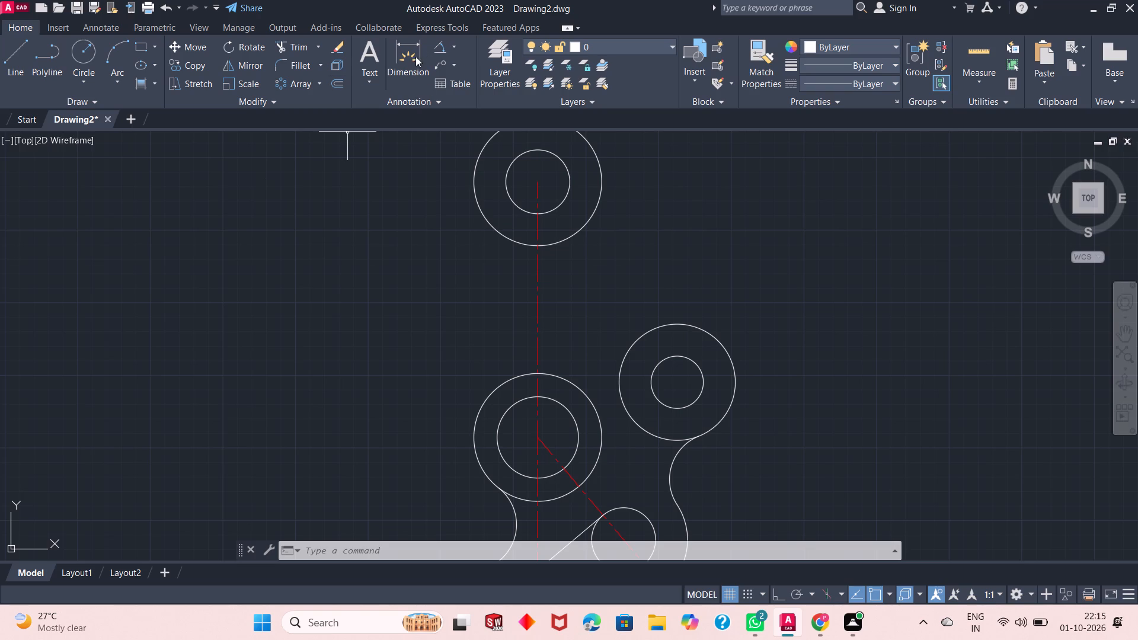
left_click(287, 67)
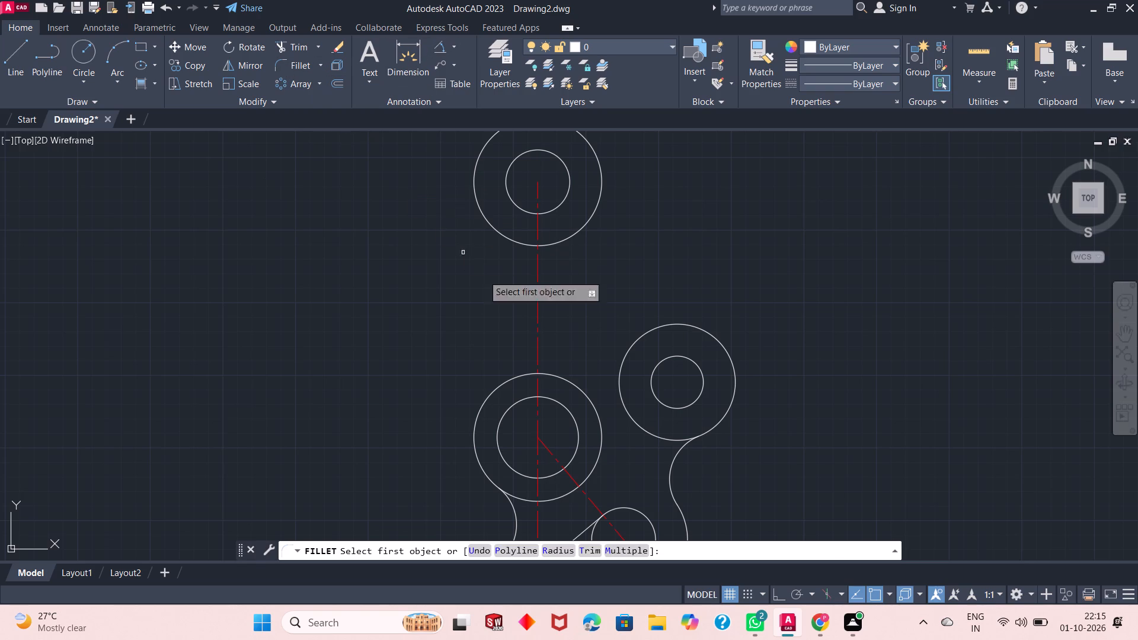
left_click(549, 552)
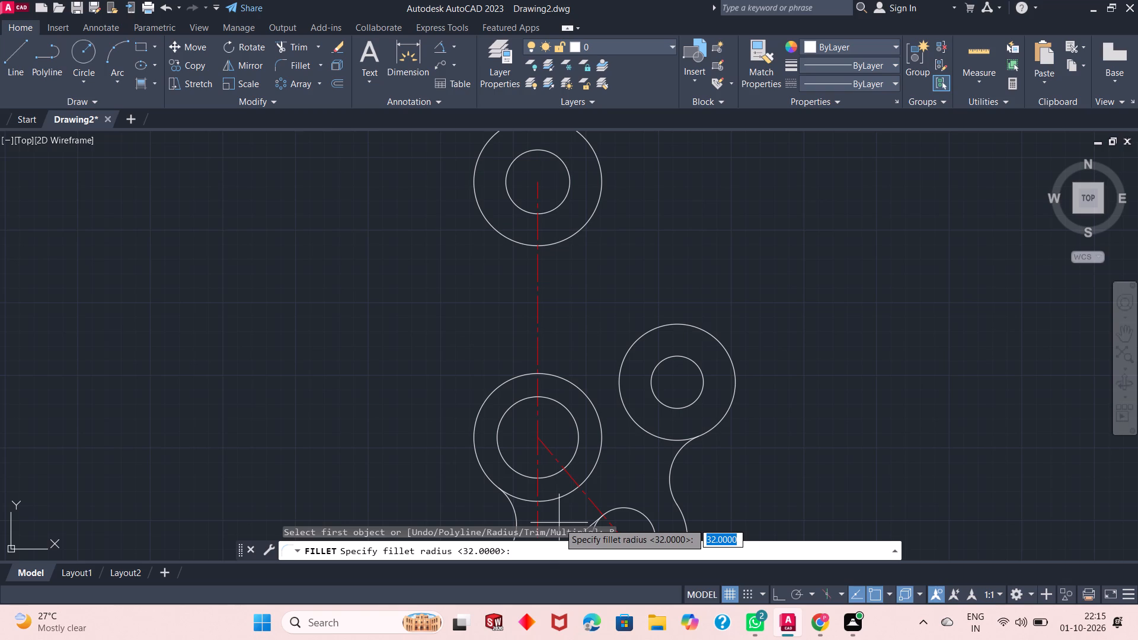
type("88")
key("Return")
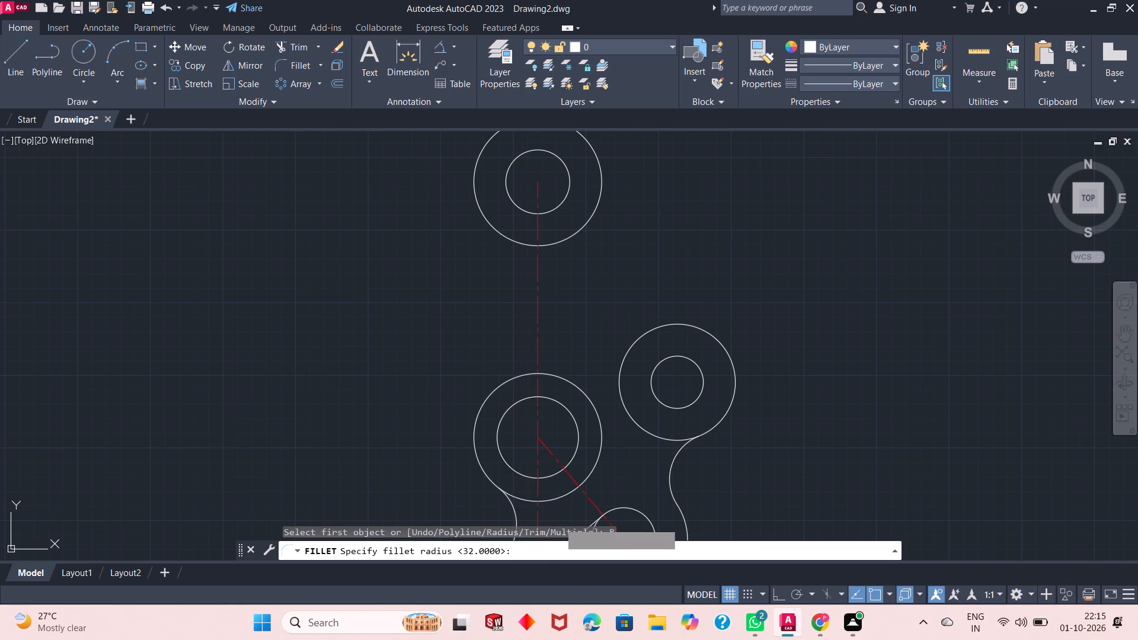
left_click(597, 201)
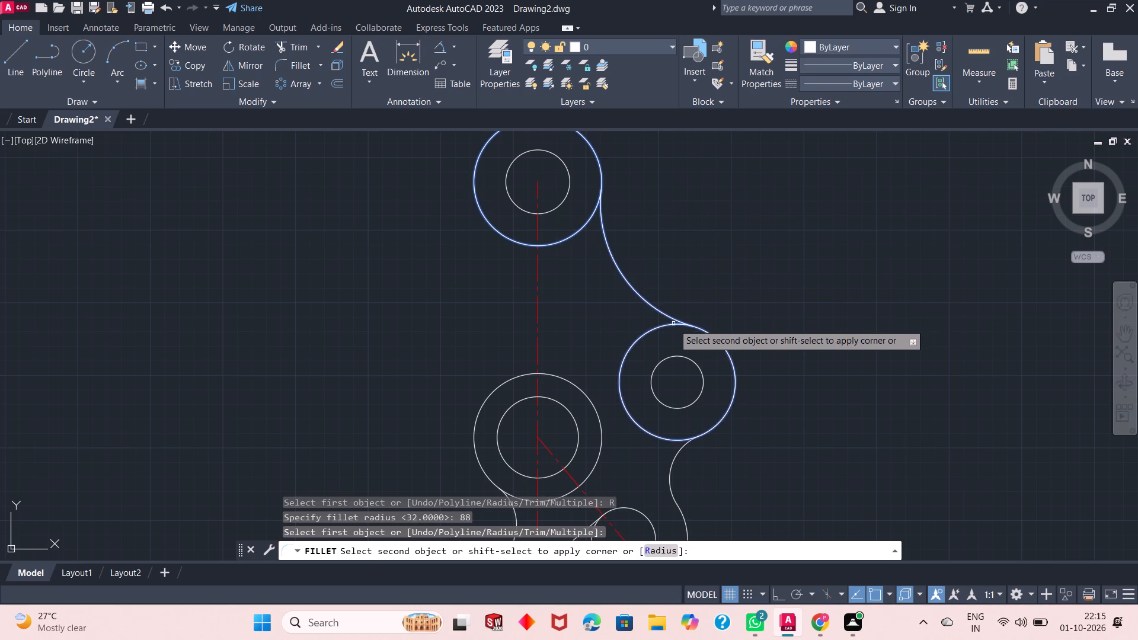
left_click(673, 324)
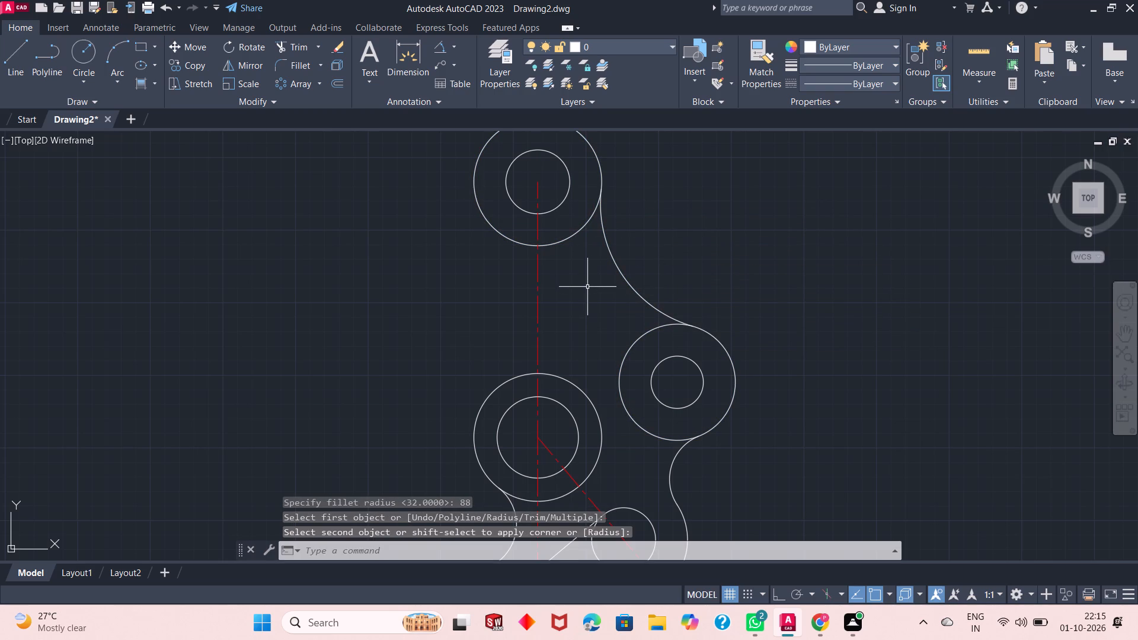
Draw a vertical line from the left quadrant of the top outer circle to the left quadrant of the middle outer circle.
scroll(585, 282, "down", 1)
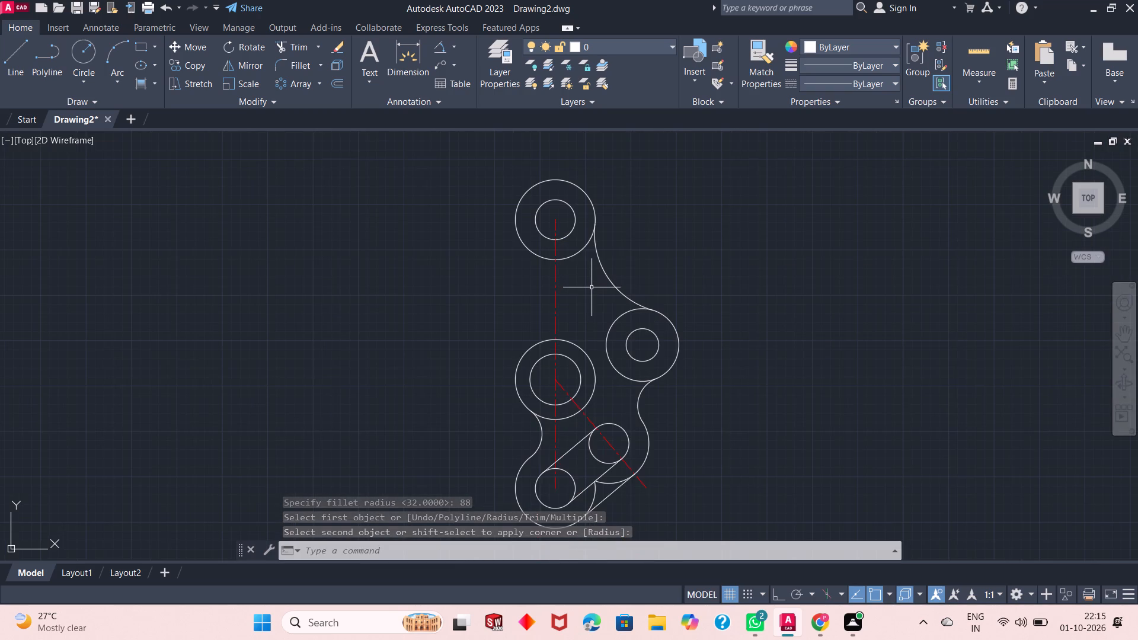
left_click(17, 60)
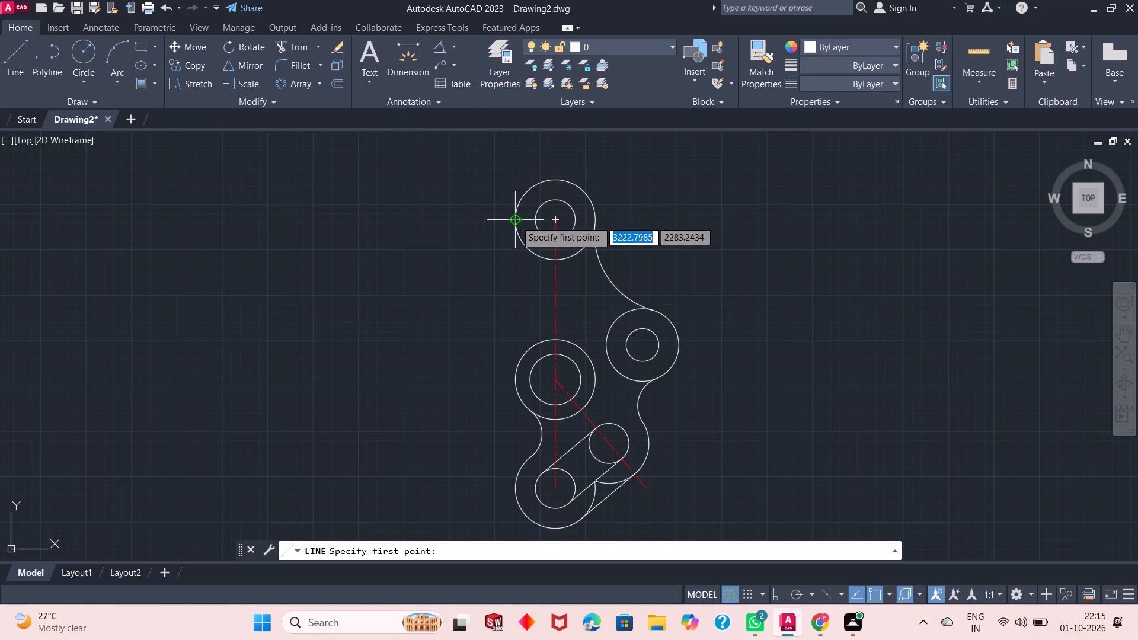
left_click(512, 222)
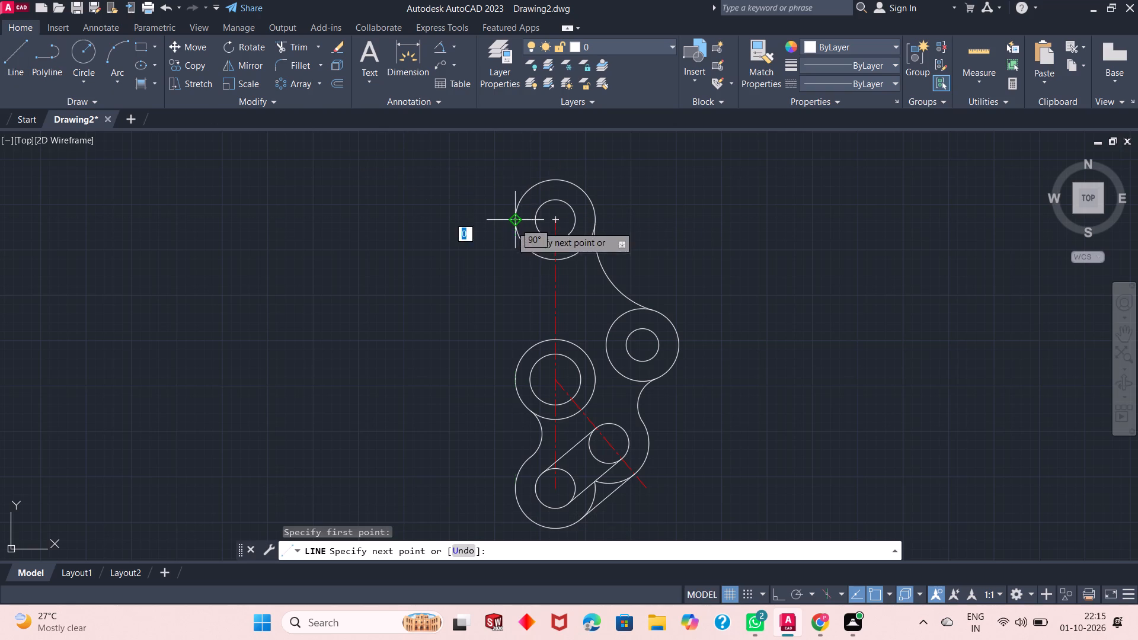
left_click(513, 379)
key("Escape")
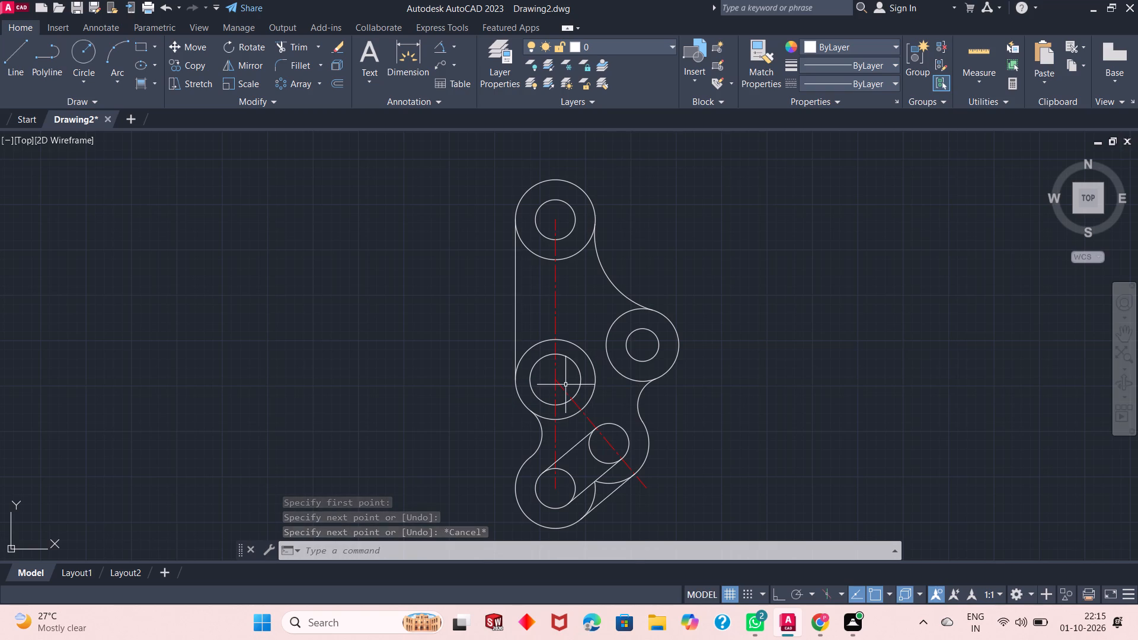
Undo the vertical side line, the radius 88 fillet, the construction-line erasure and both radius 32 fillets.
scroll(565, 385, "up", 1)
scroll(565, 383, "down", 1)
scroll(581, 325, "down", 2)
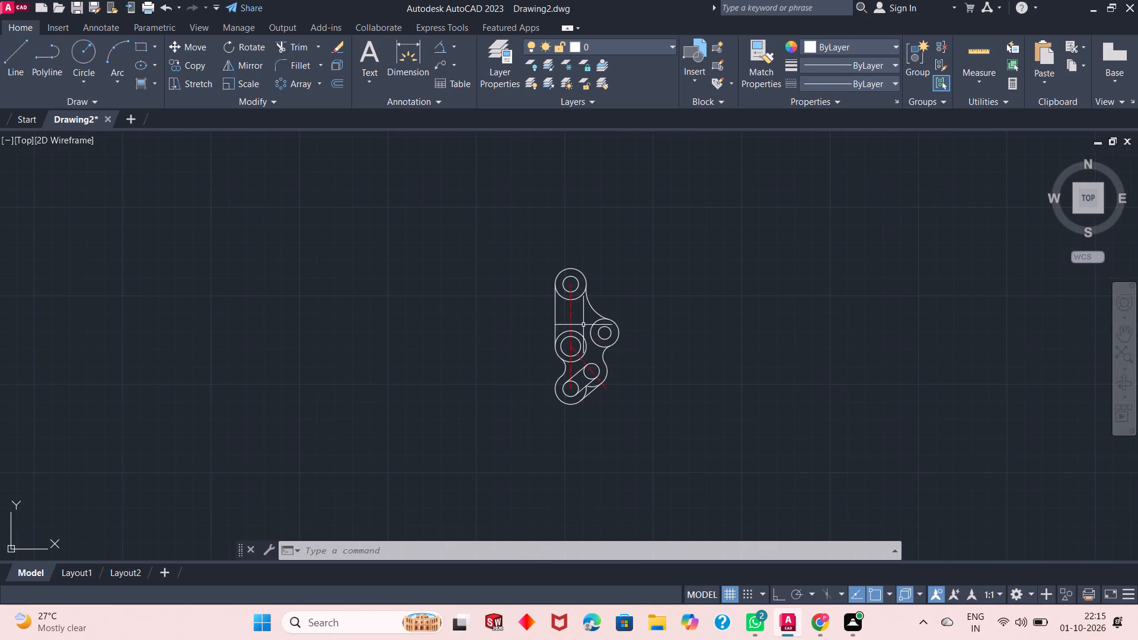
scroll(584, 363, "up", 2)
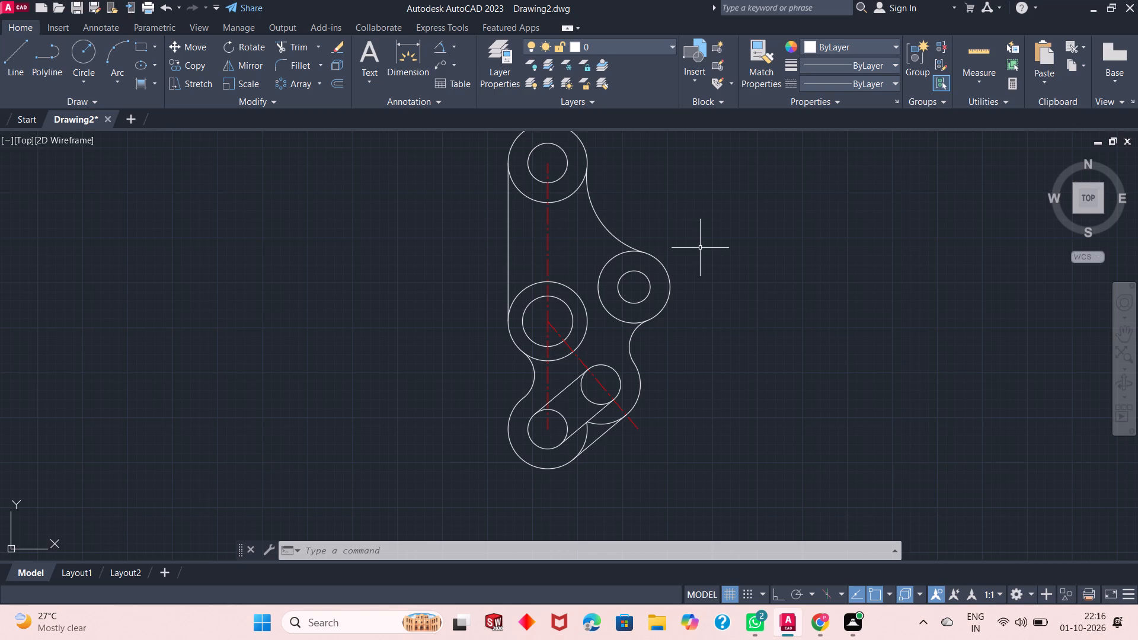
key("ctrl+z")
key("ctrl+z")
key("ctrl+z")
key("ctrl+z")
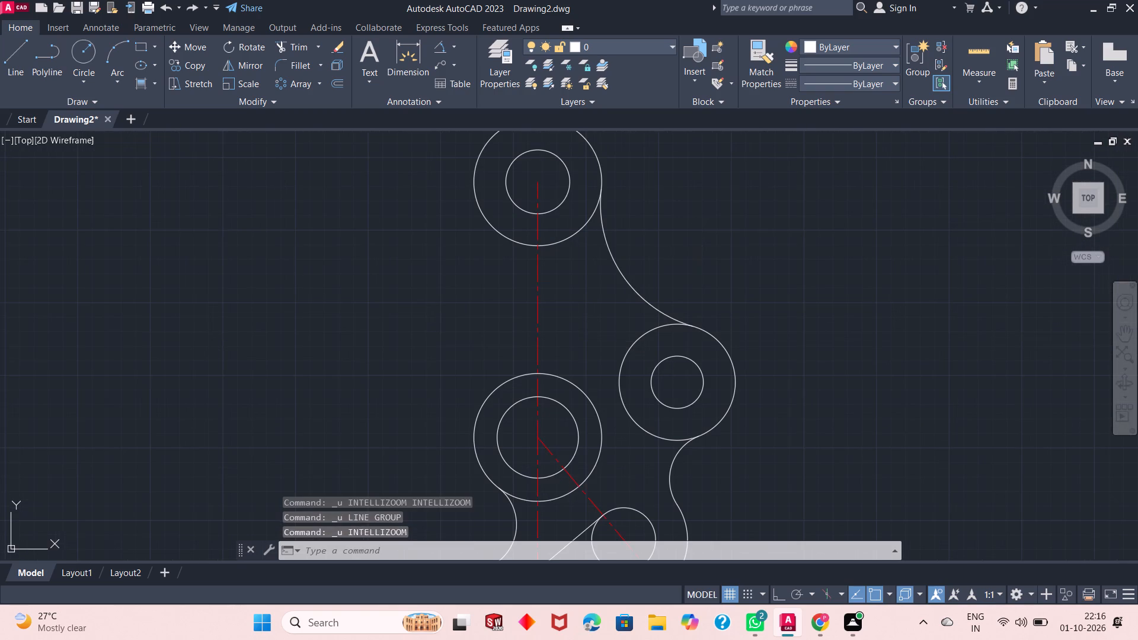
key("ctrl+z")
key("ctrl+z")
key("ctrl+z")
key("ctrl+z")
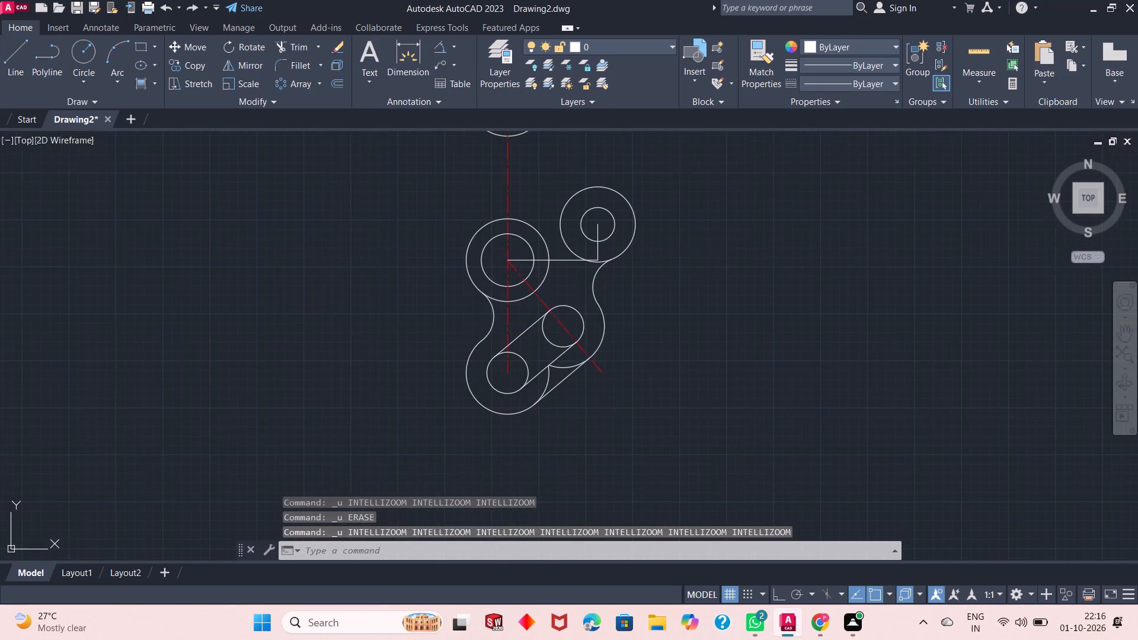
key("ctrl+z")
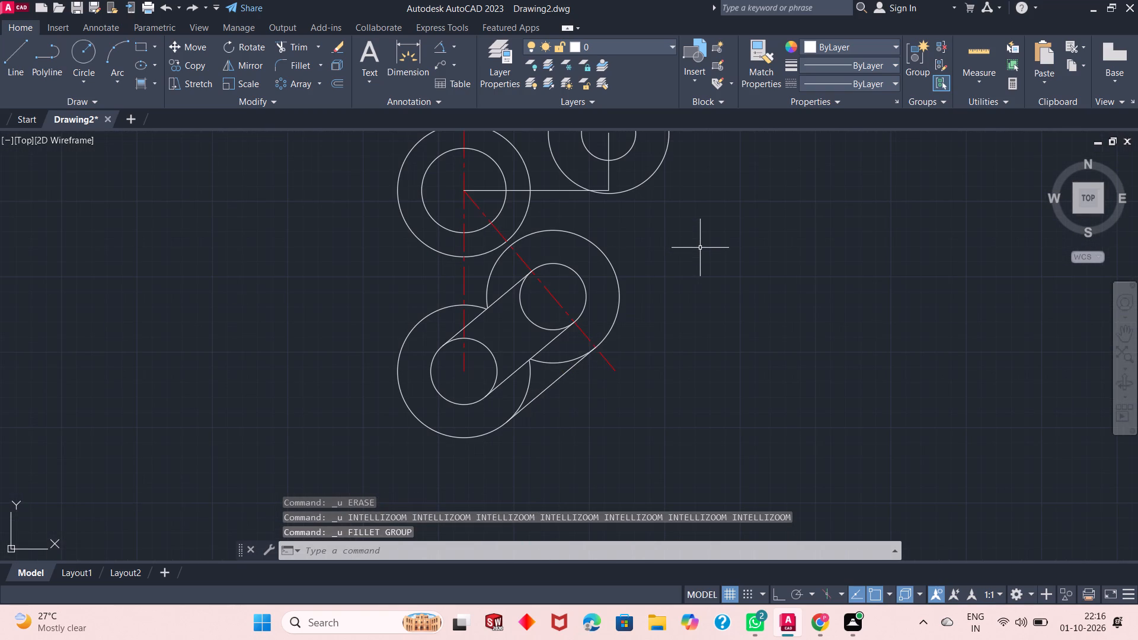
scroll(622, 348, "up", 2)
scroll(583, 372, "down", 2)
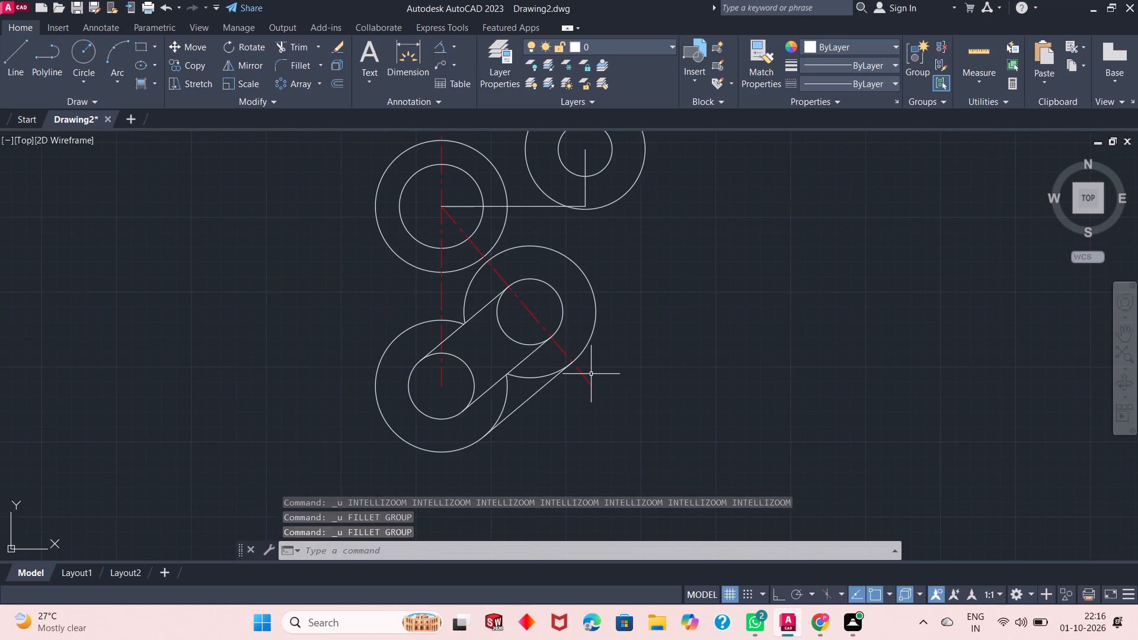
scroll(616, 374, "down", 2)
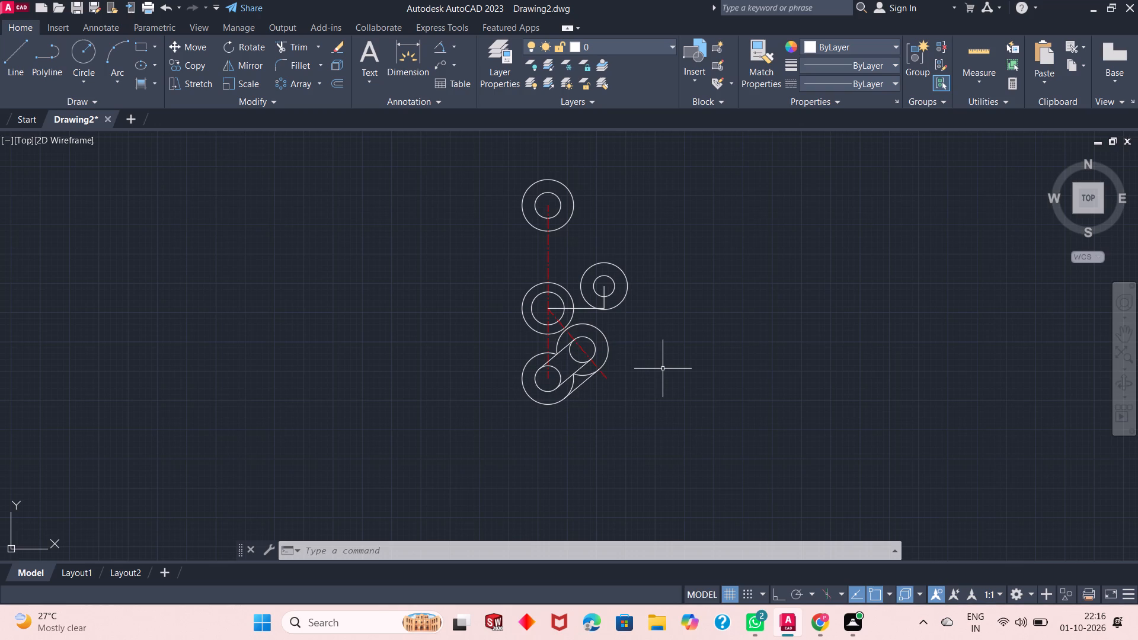
Undo the trim, the lines joining the two lower circle pairs, and the circle pair on the sloping centerline.
key("ctrl+z")
key("ctrl+z")
key("ctrl+z")
key("ctrl+z")
key("ctrl+z")
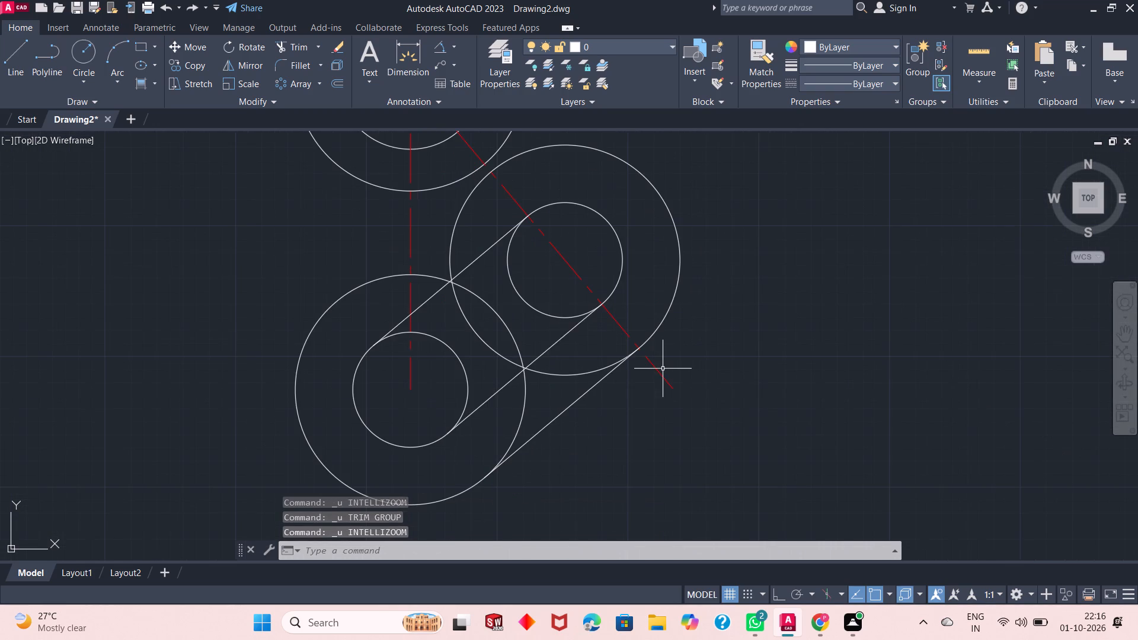
key("ctrl+z")
key("ctrl+z")
key("ctrl+z")
key("ctrl+z")
key("ctrl+z")
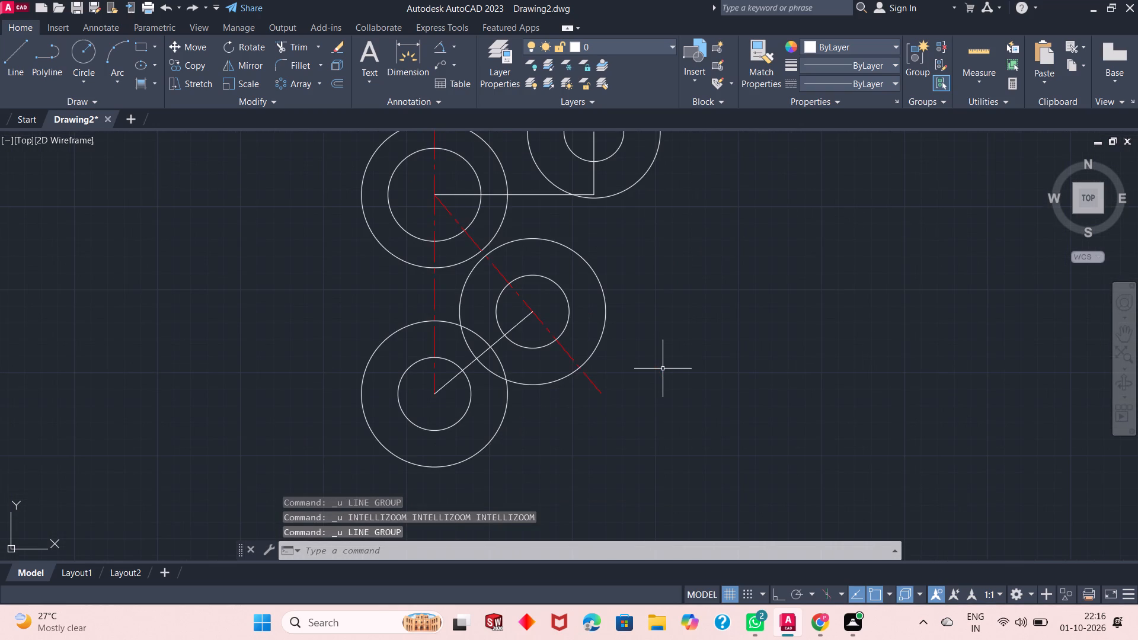
key("ctrl+z")
key("ctrl+z")
key("ctrl+z")
key("ctrl+z")
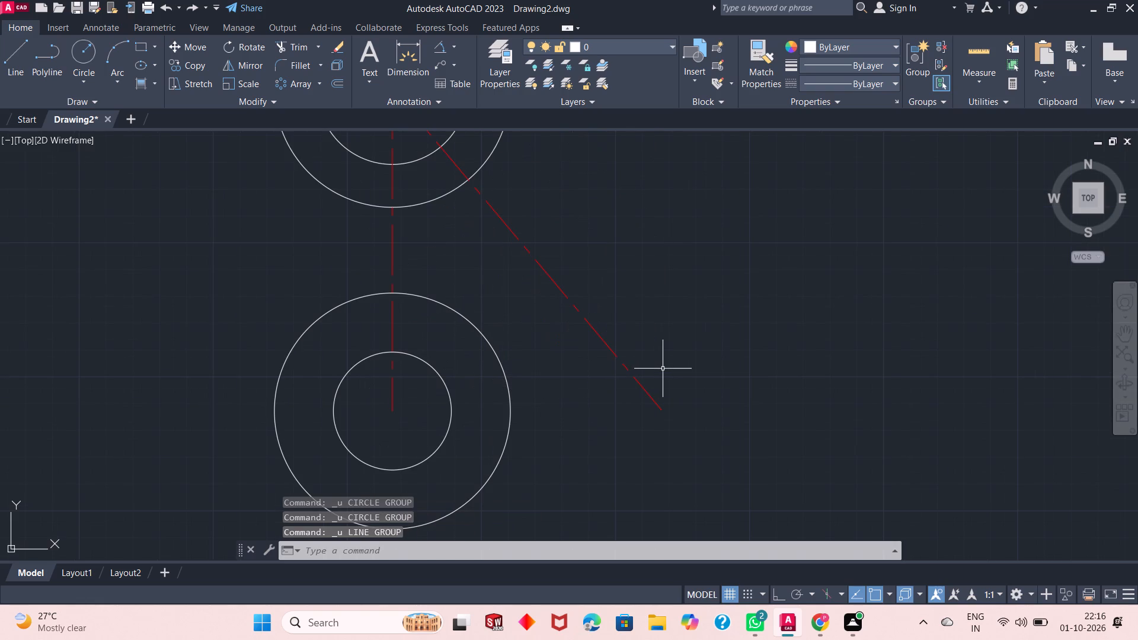
Draw a construction line about 94 long at 30° from the bottom circles' center, crossing the sloping centerline.
left_click(8, 63)
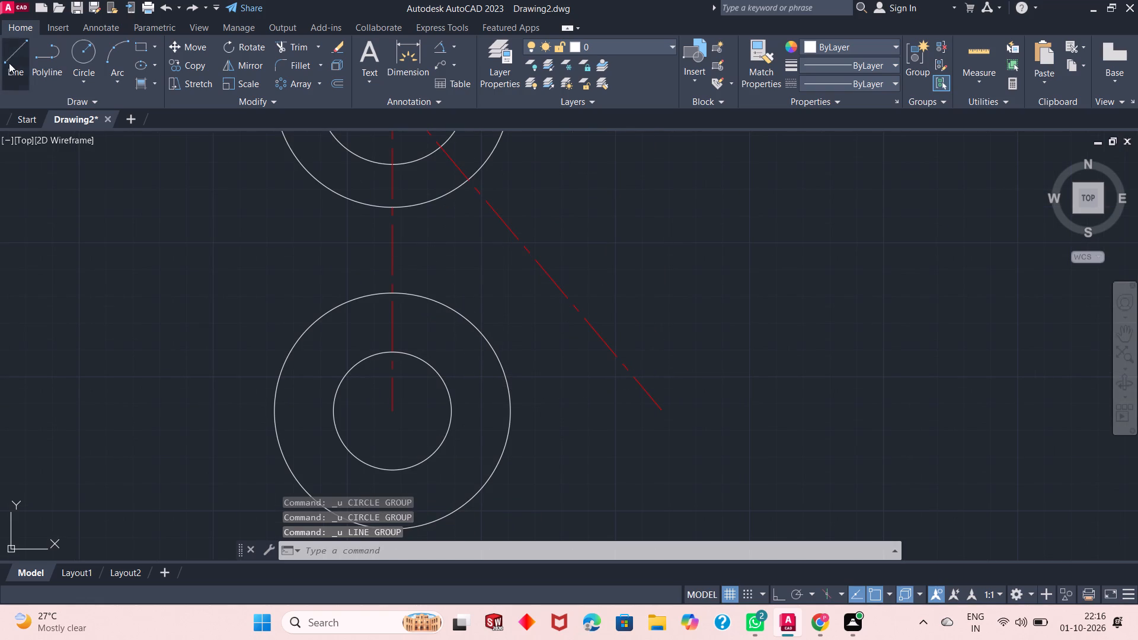
left_click(390, 414)
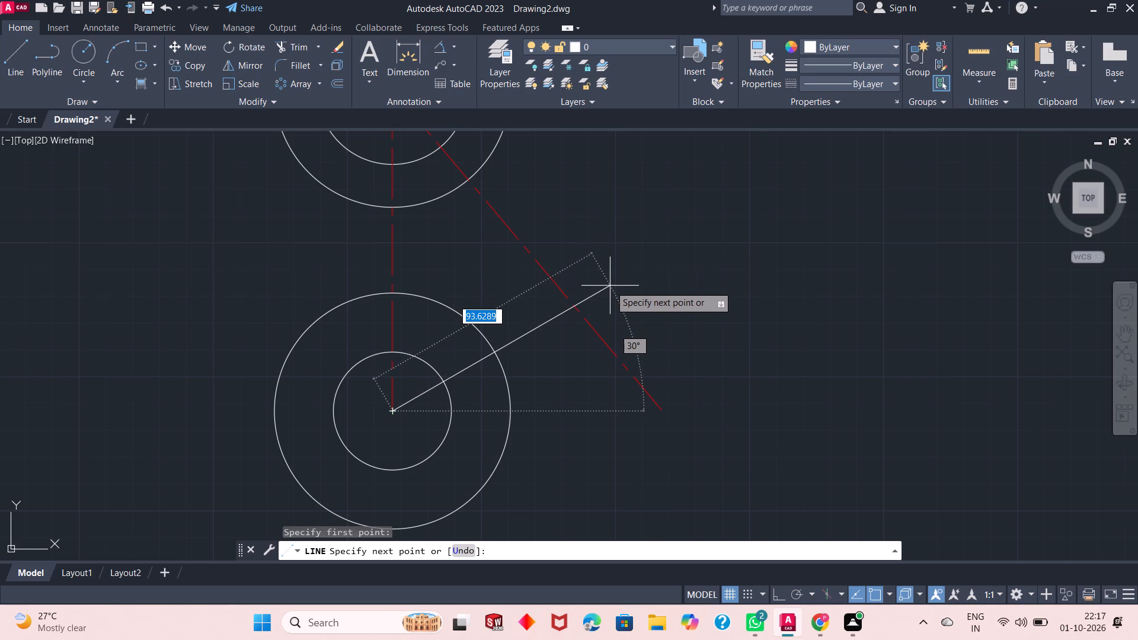
key("Tab")
type("30")
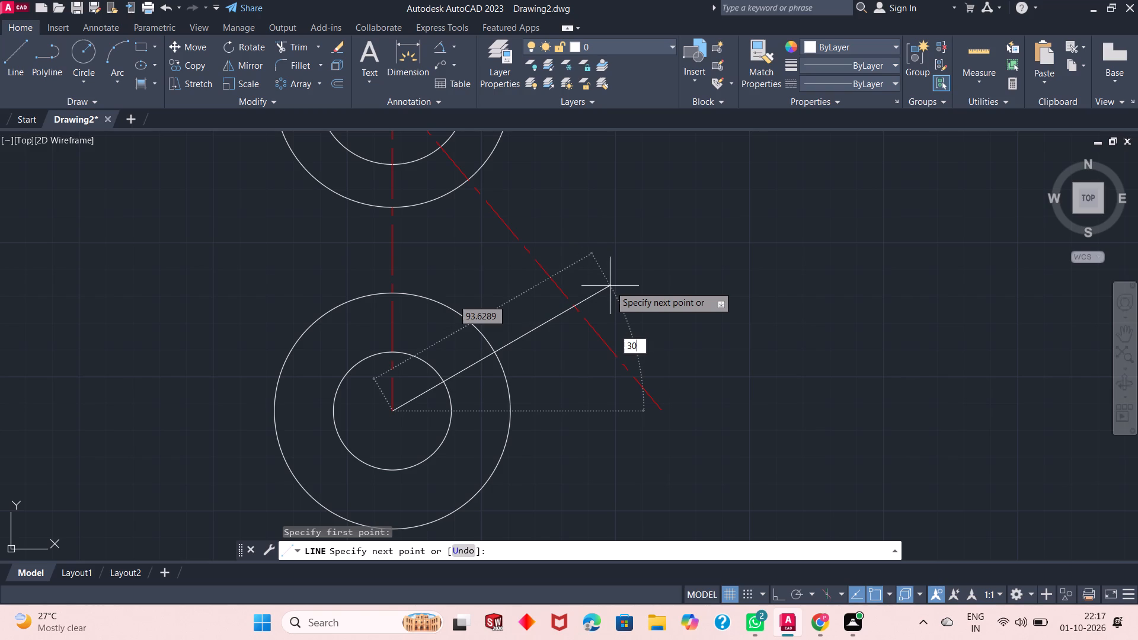
key("Return")
key("Return")
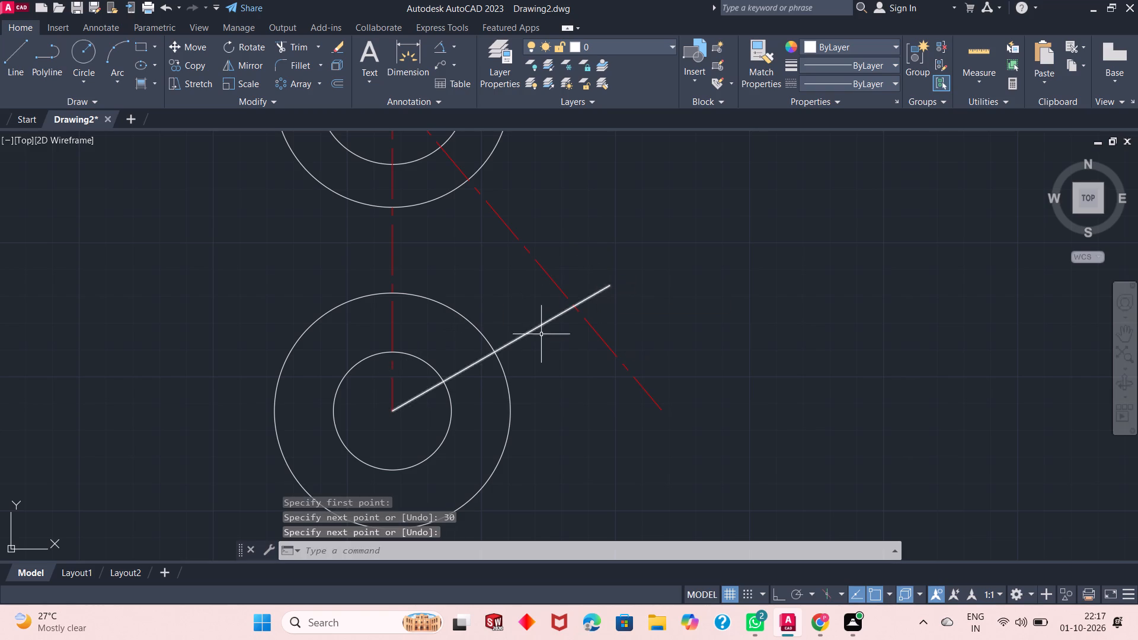
Draw concentric circles of radius 22 and 44 centered where the 30° line crosses the sloping centerline.
scroll(510, 381, "up", 2)
scroll(513, 384, "down", 3)
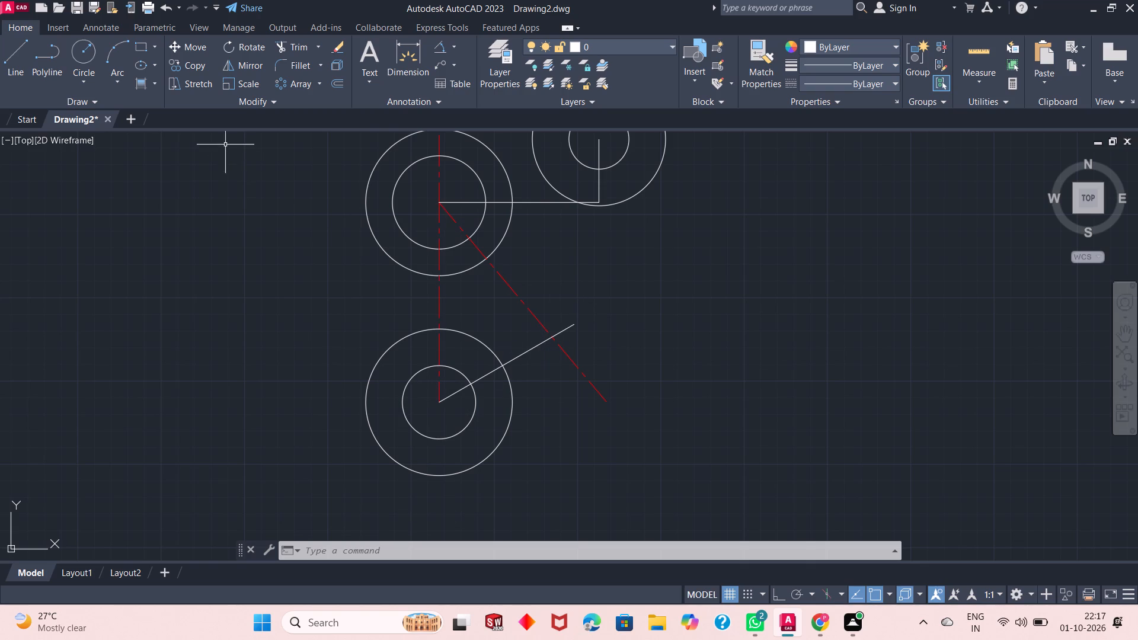
left_click(81, 55)
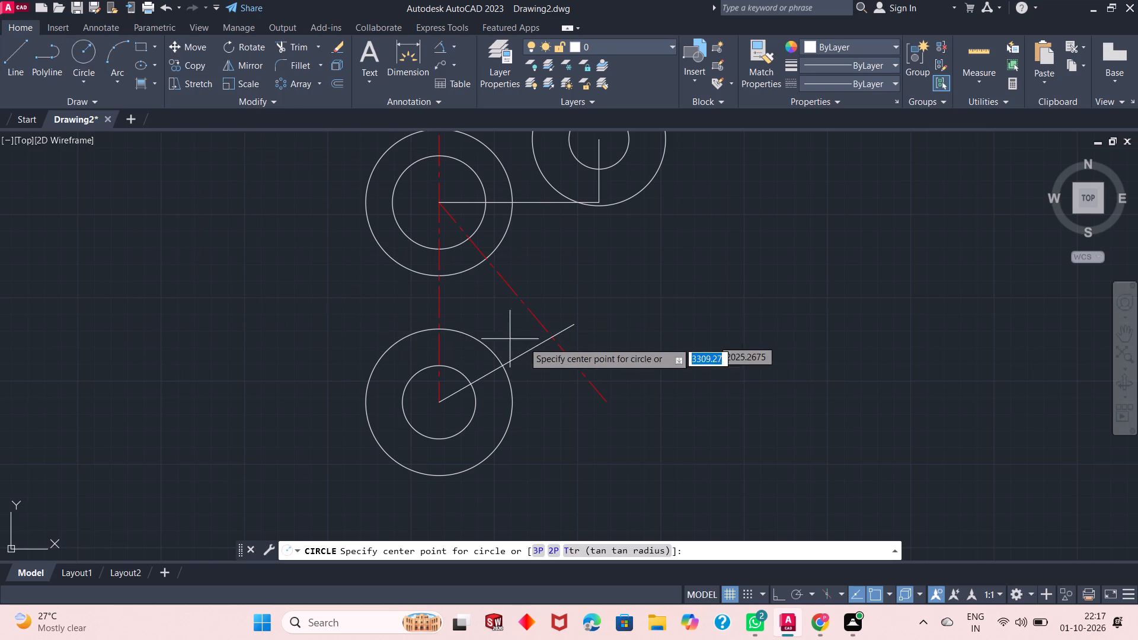
left_click(549, 336)
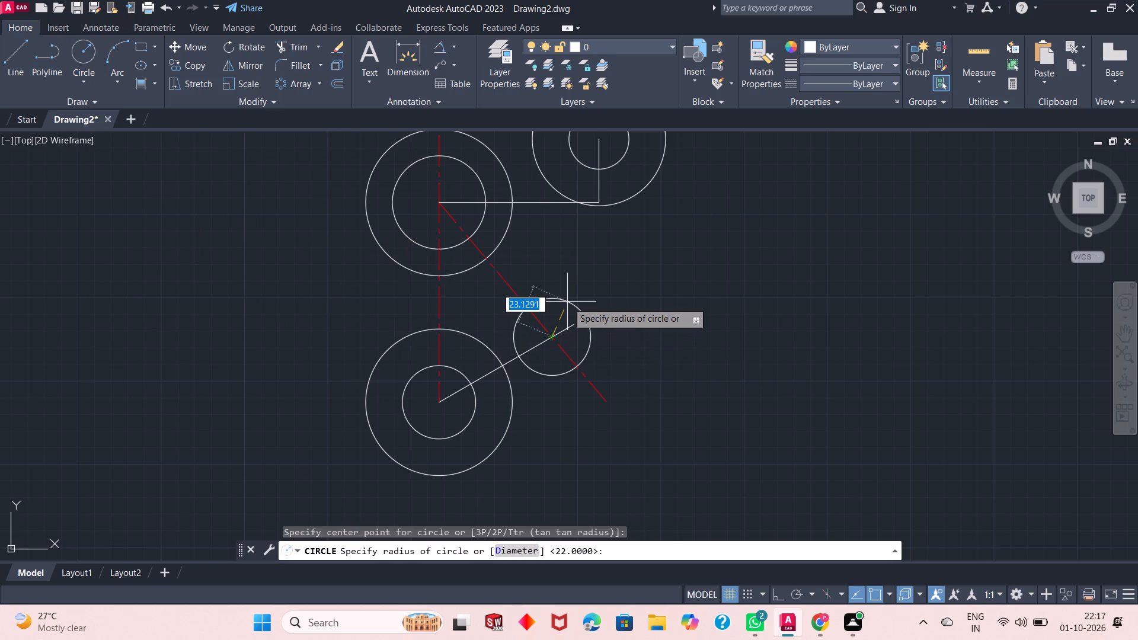
key("2")
key("2")
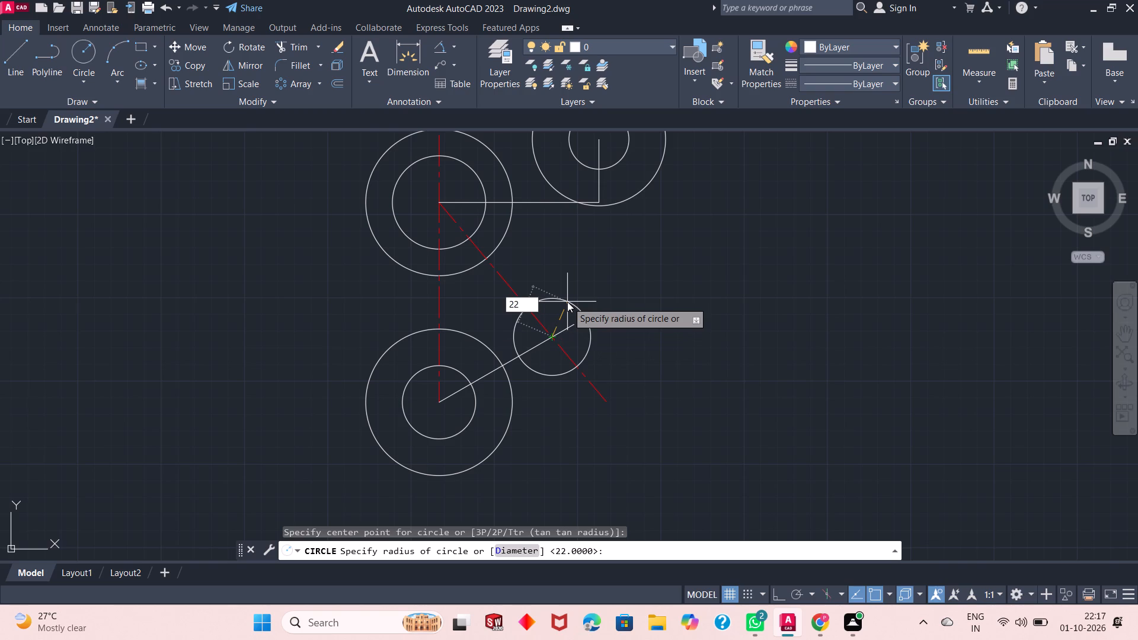
key("Return")
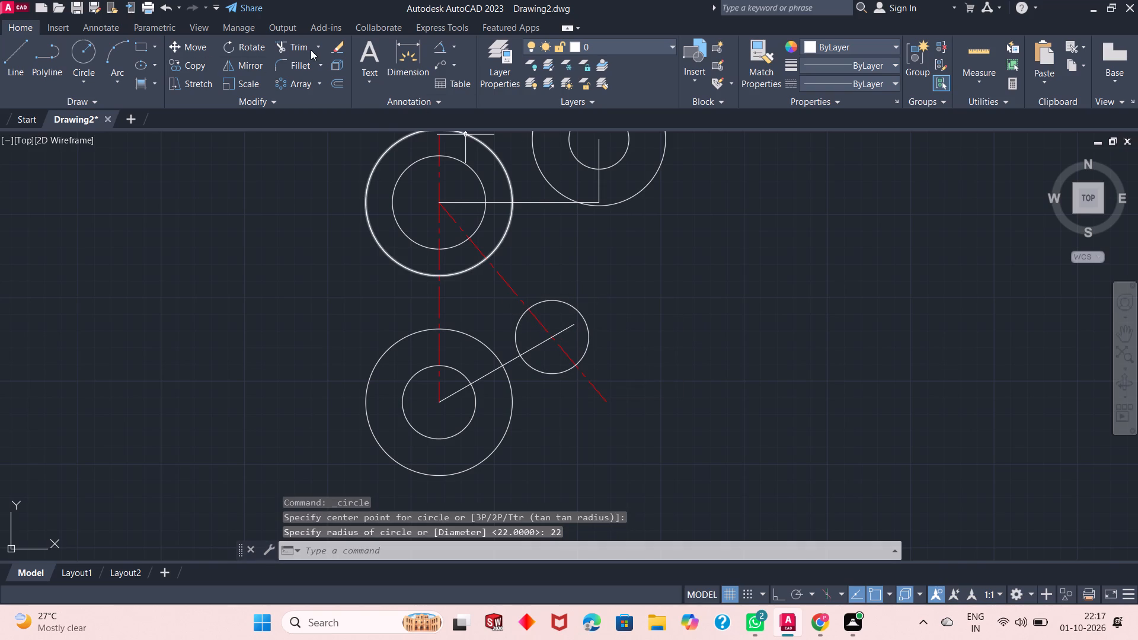
left_click(82, 53)
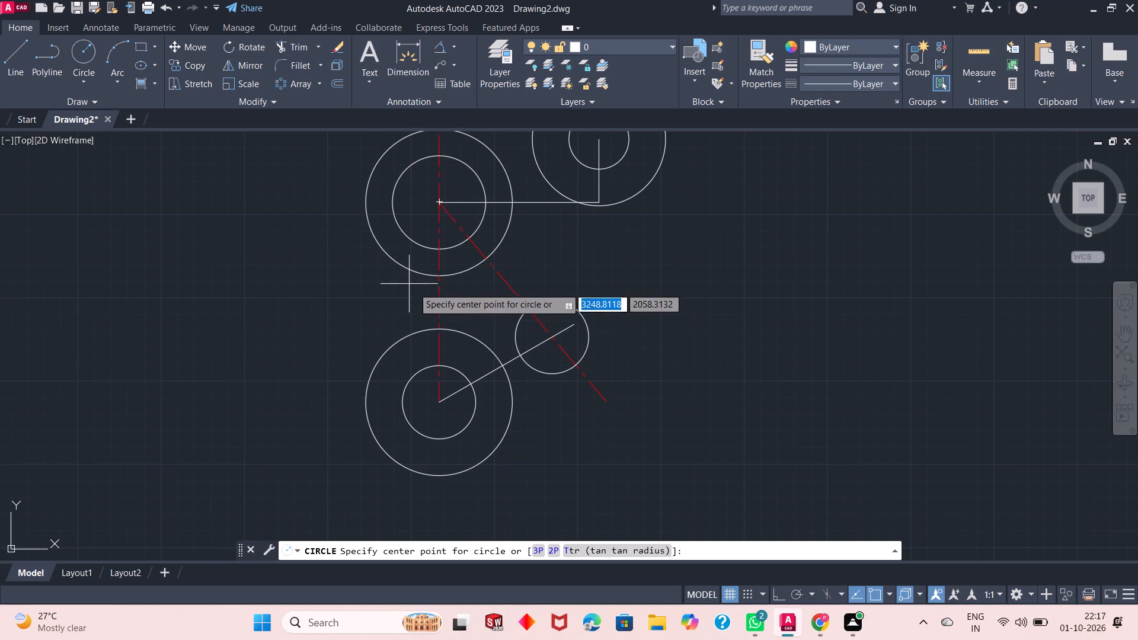
left_click(551, 337)
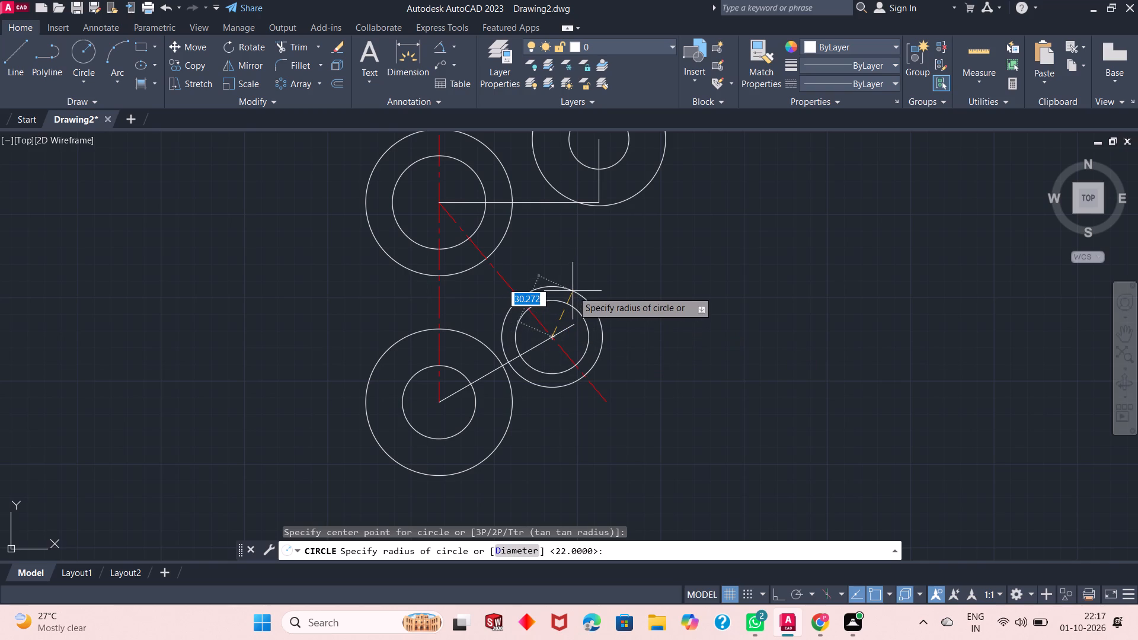
type("44")
key("Return")
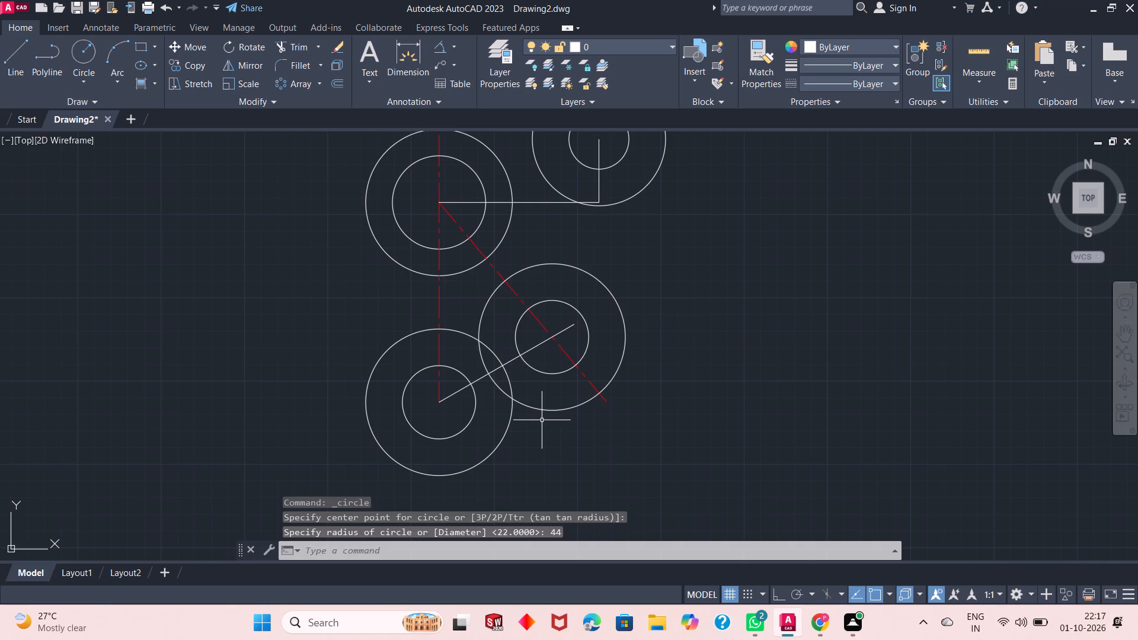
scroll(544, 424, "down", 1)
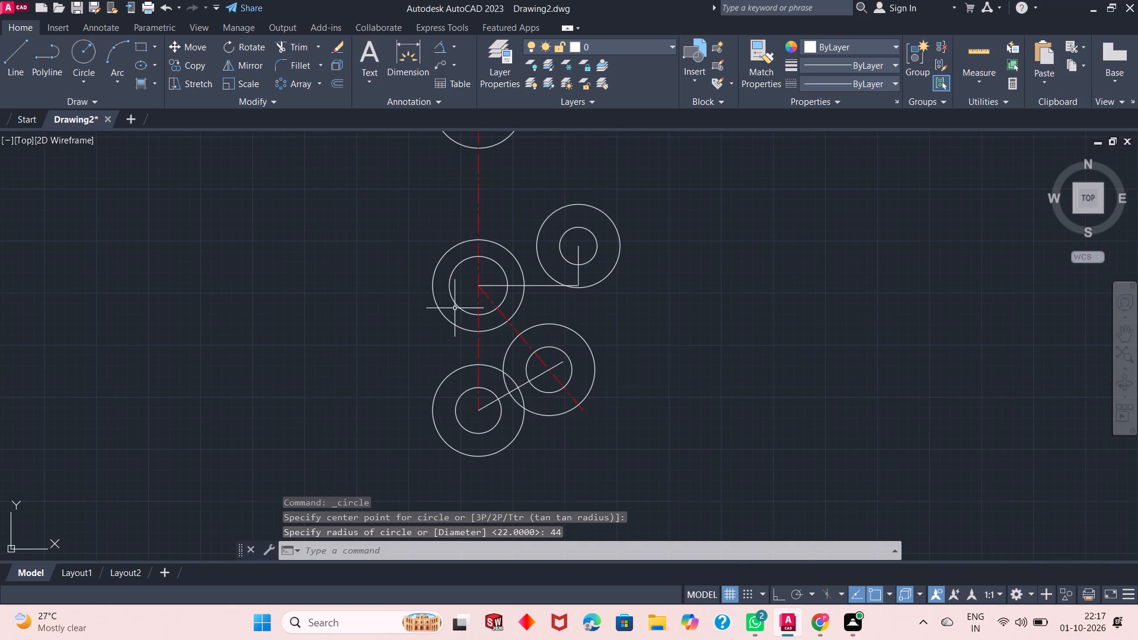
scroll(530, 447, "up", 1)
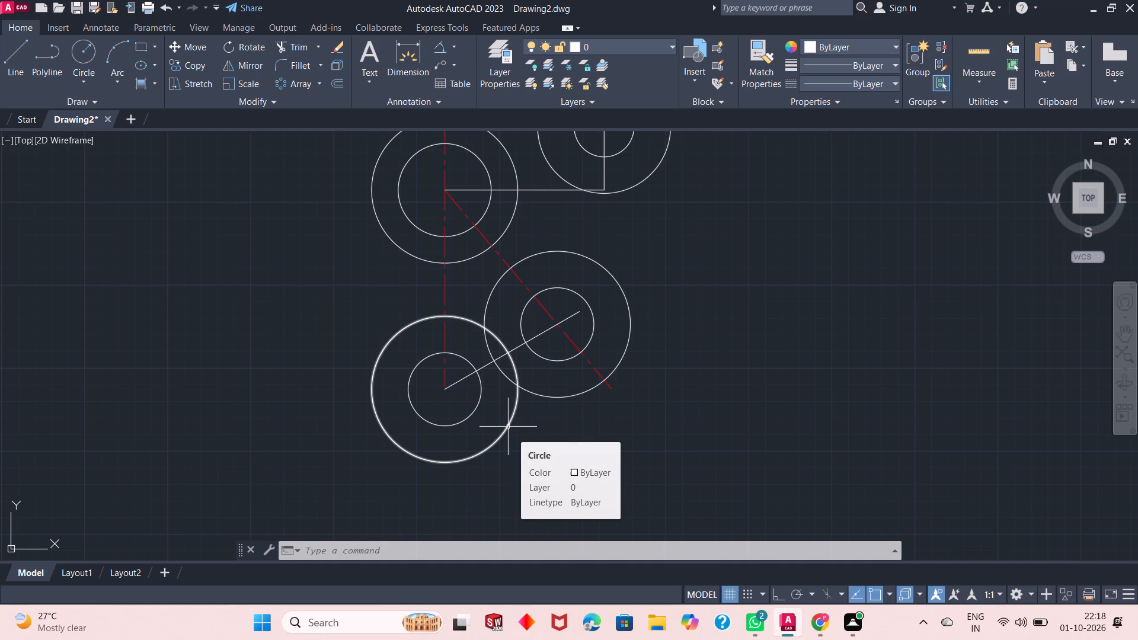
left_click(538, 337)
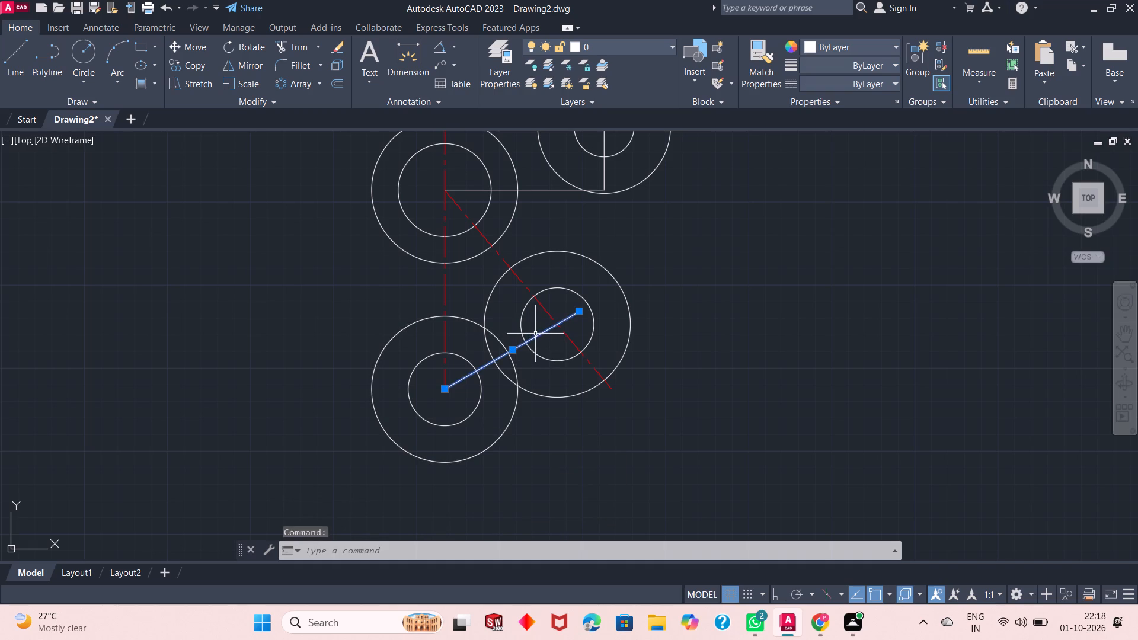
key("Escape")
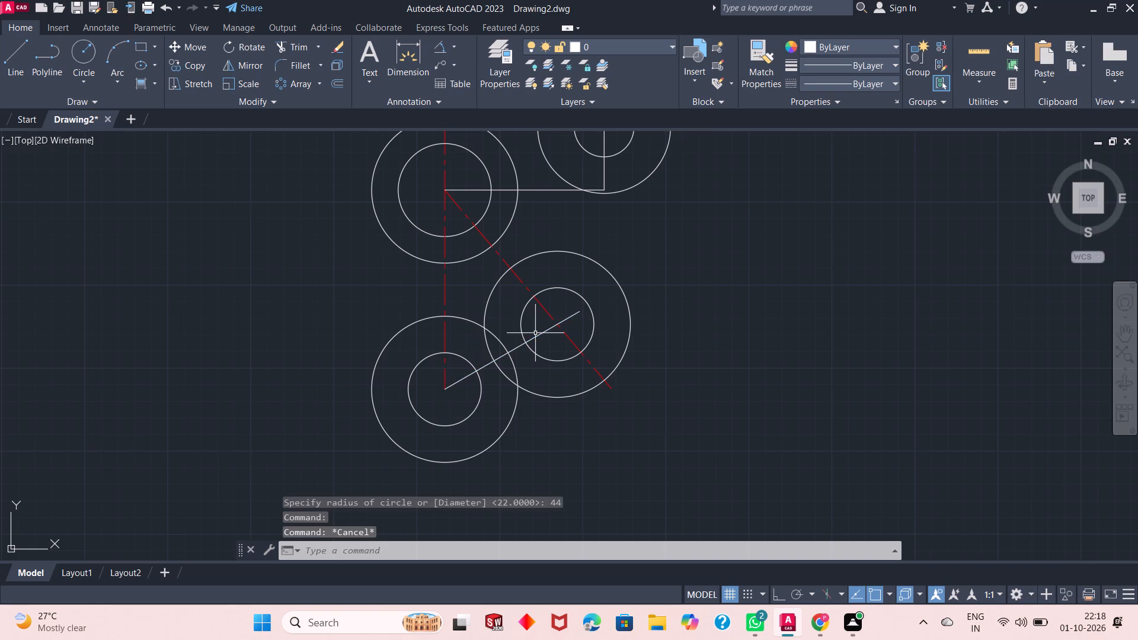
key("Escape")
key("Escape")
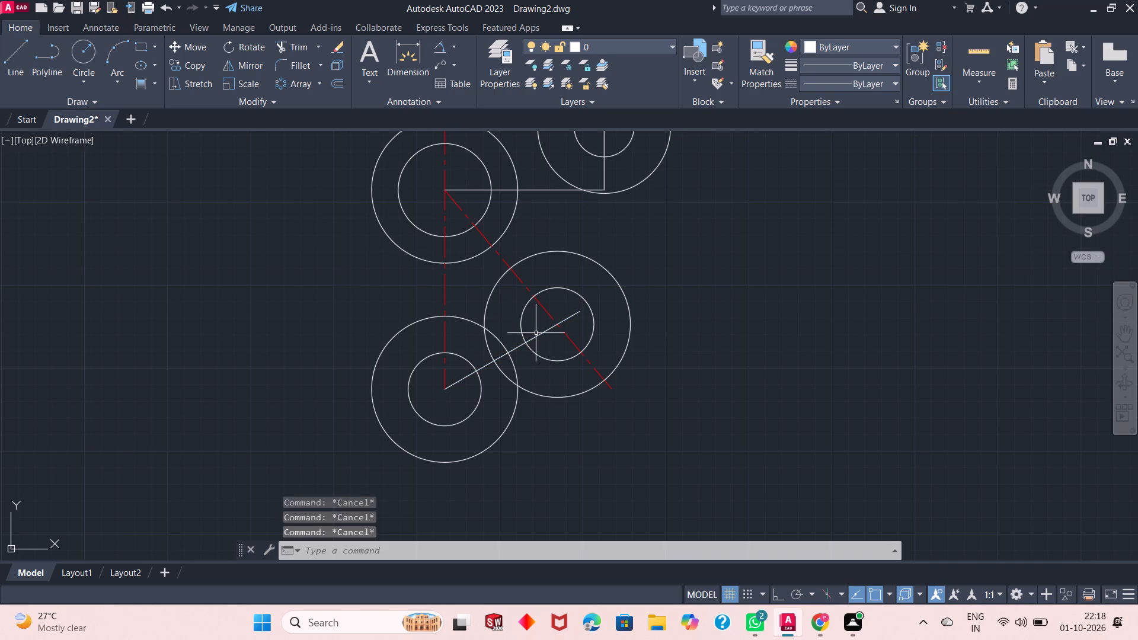
Draw upper and lower lines from the sloping centerline's intersections with its inner circle, each tangent to the bottom inner circle.
scroll(489, 337, "up", 1)
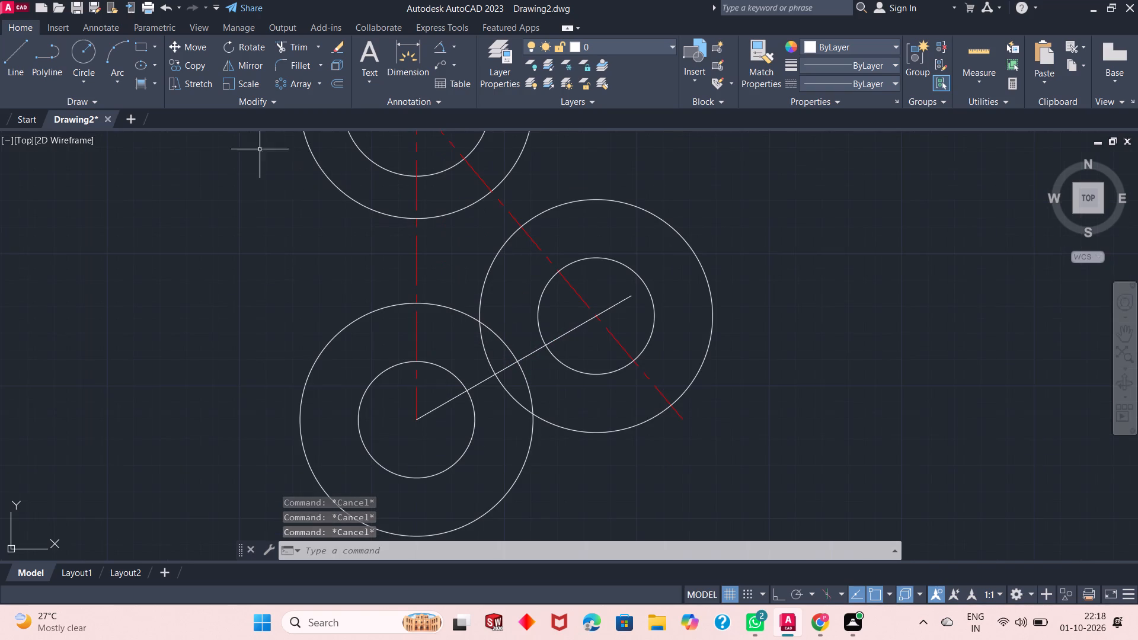
left_click(16, 57)
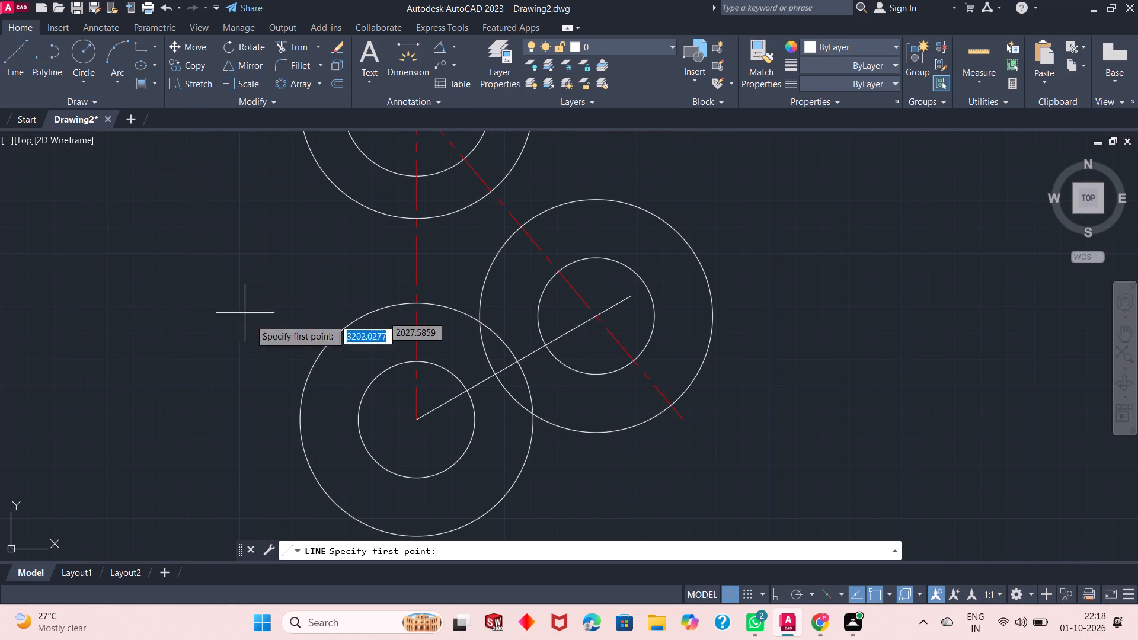
left_click(557, 273)
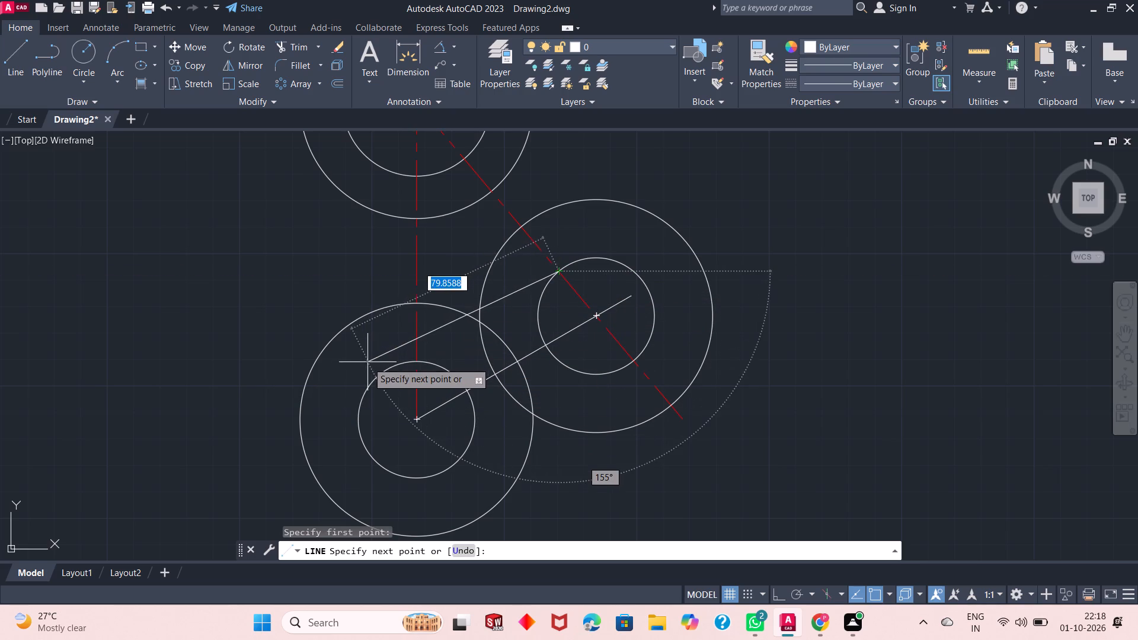
left_click(392, 367)
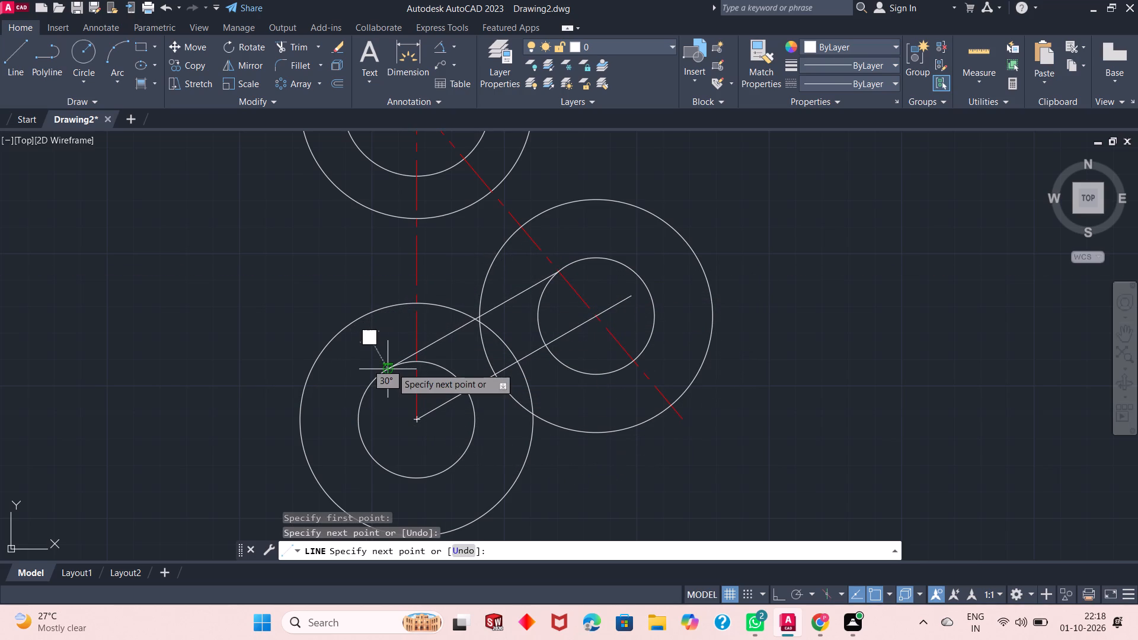
key("Escape")
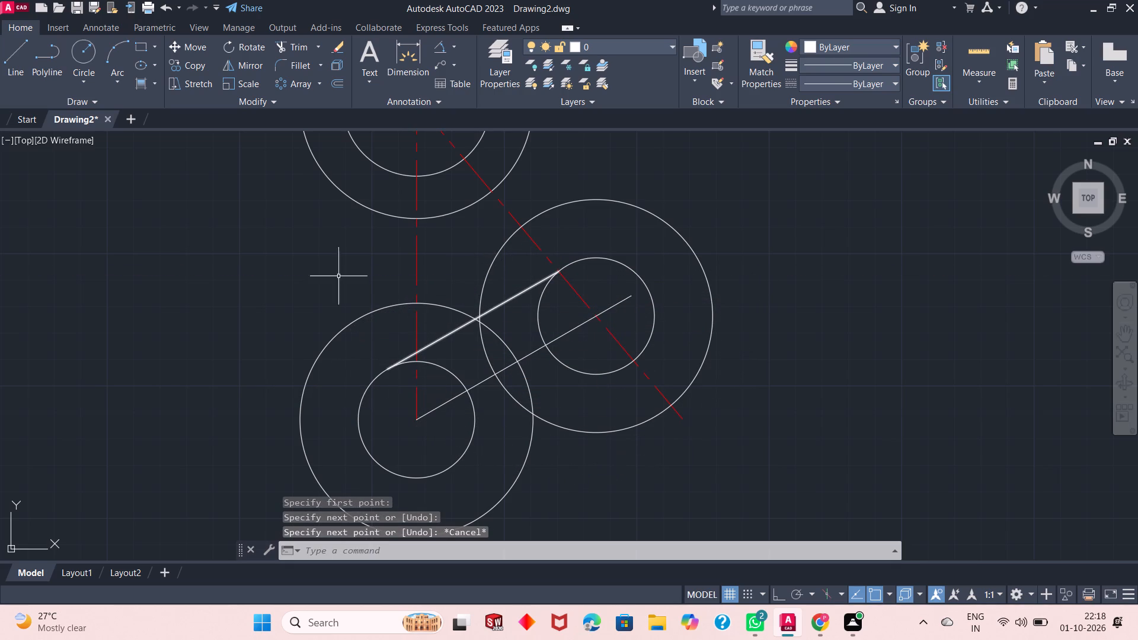
left_click(16, 72)
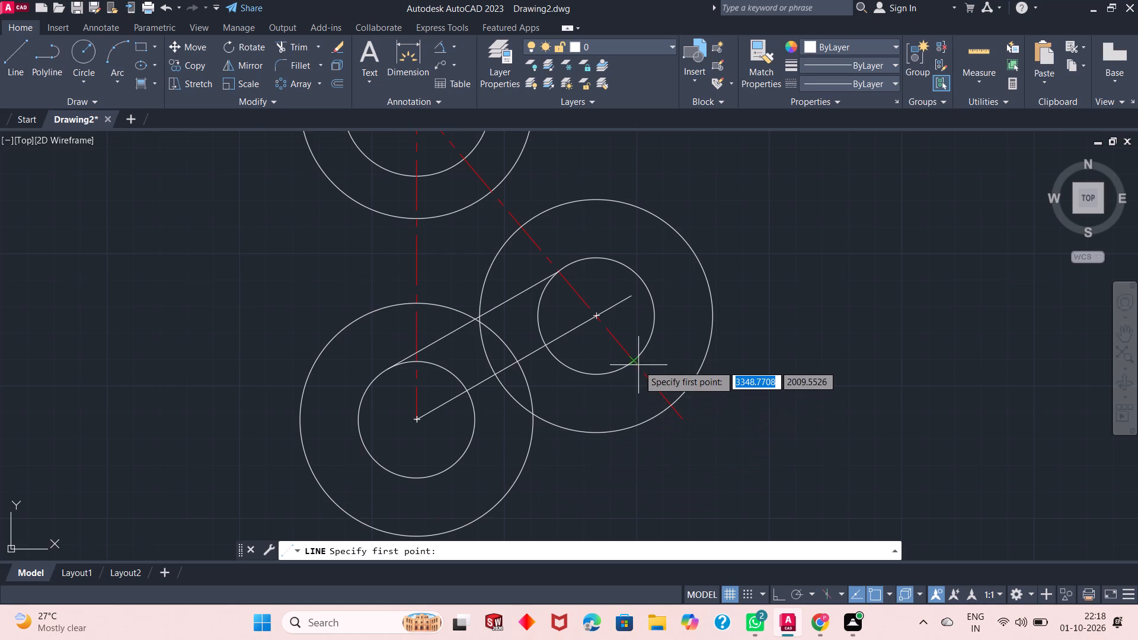
left_click(637, 358)
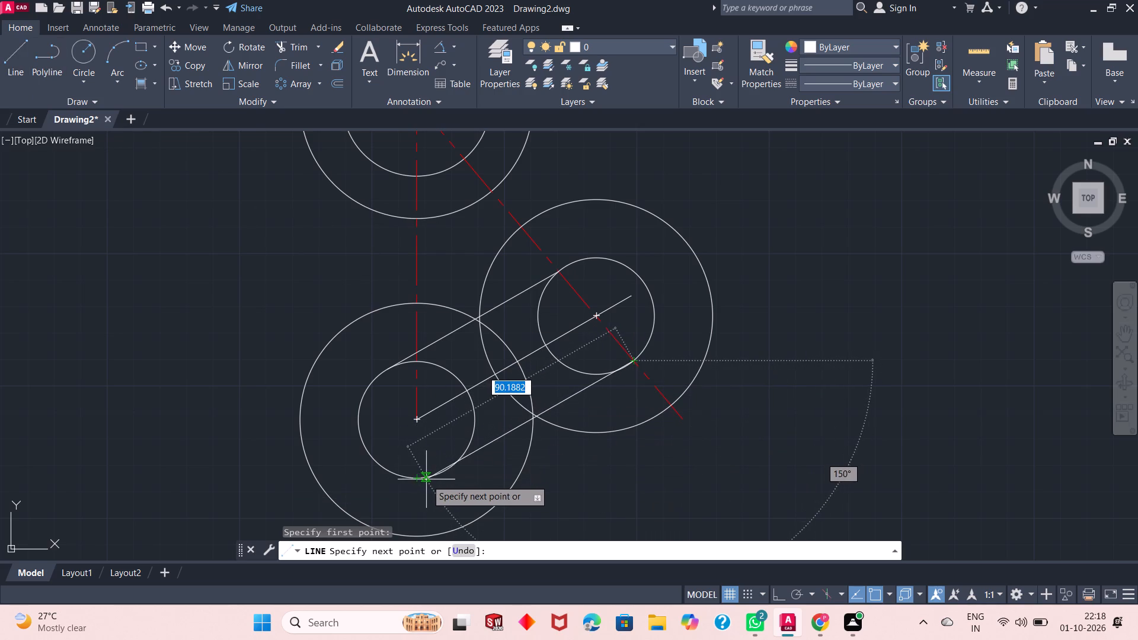
left_click(445, 472)
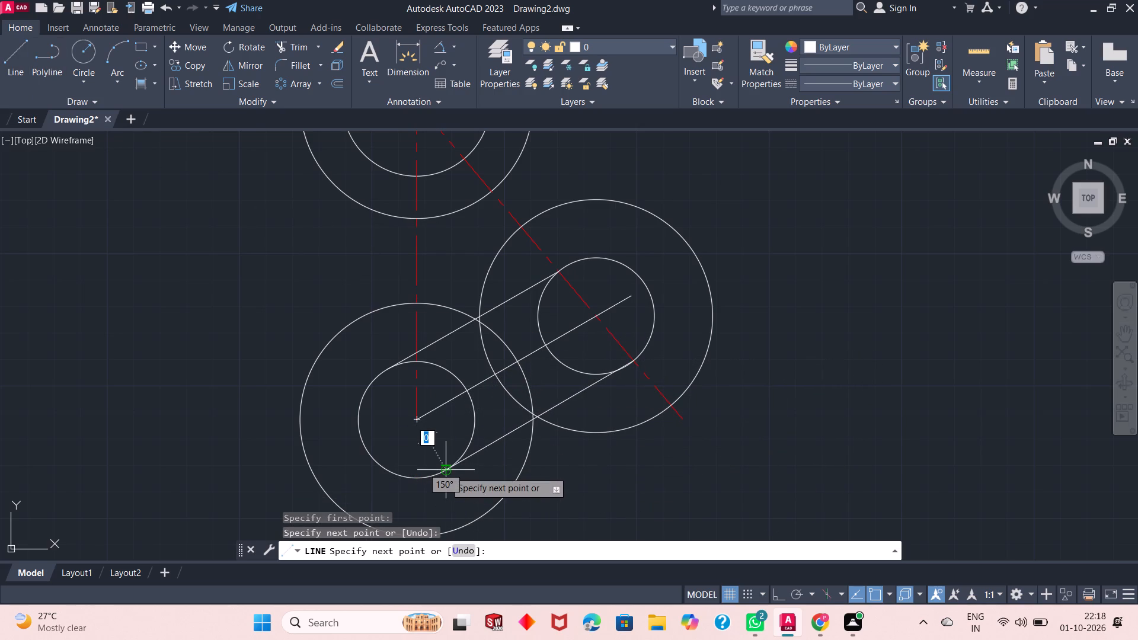
key("Escape")
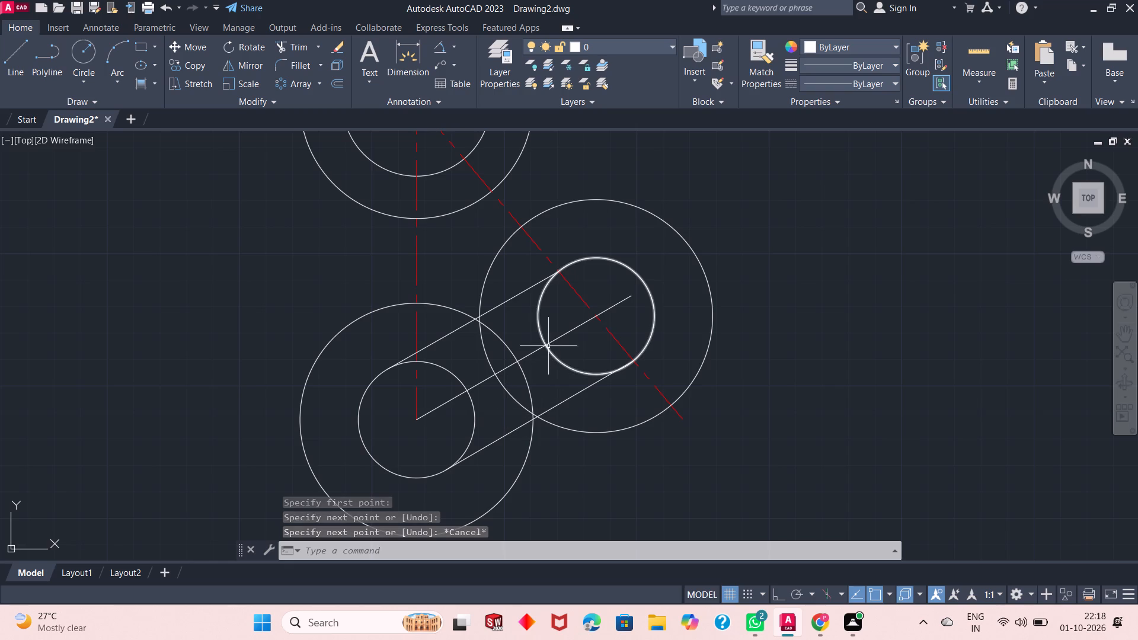
Erase the 30° construction line running from the bottom circles' center across the sloping centerline.
left_click(567, 330)
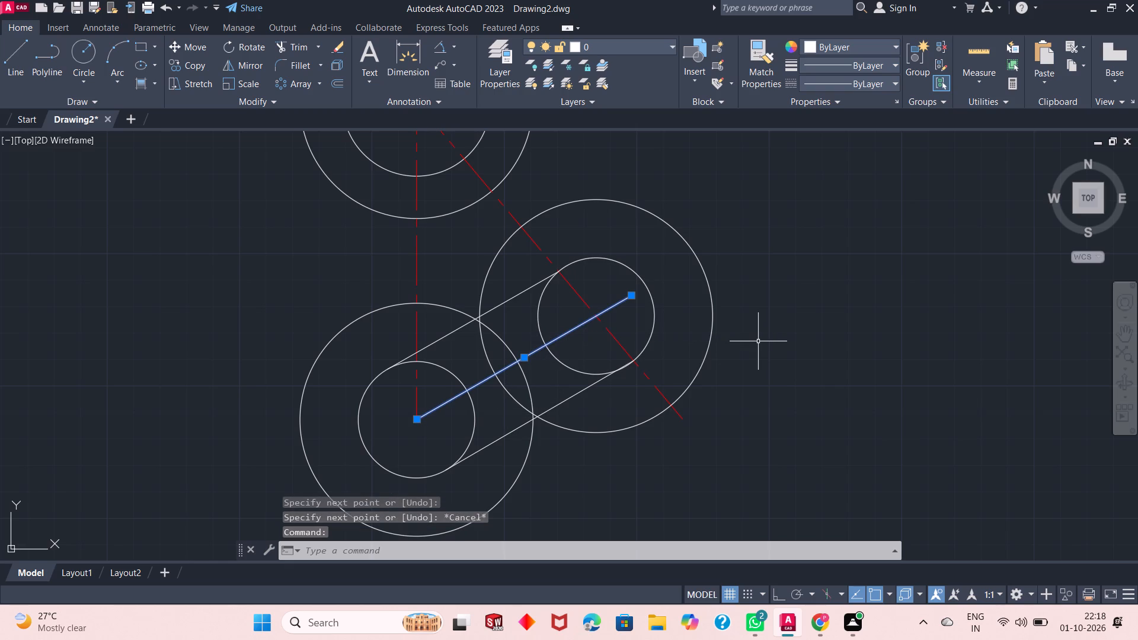
key("Delete")
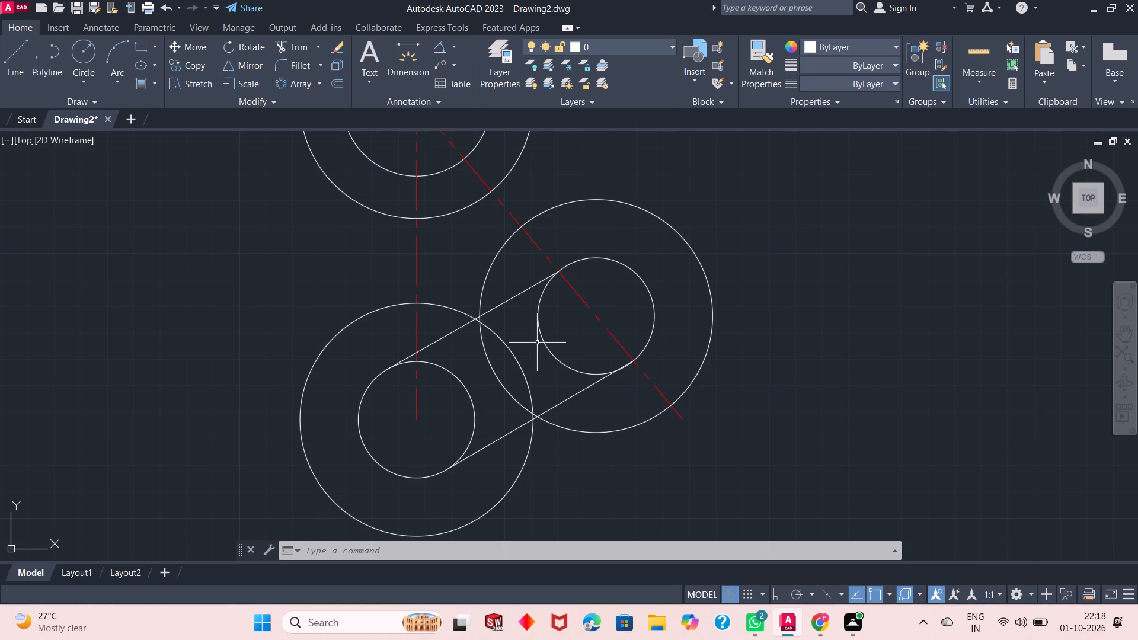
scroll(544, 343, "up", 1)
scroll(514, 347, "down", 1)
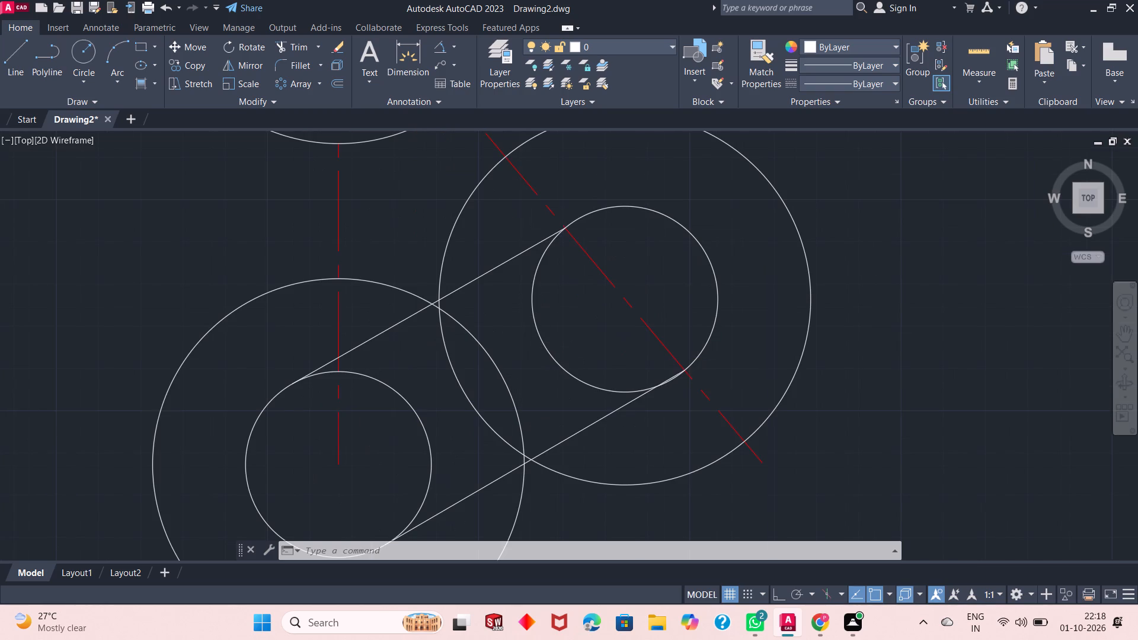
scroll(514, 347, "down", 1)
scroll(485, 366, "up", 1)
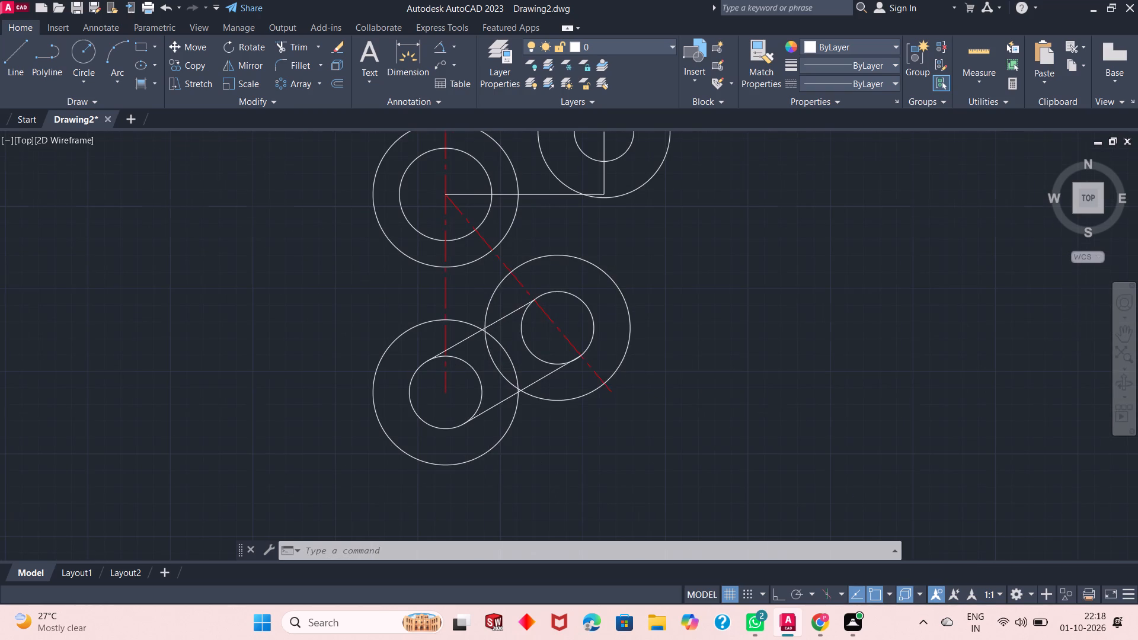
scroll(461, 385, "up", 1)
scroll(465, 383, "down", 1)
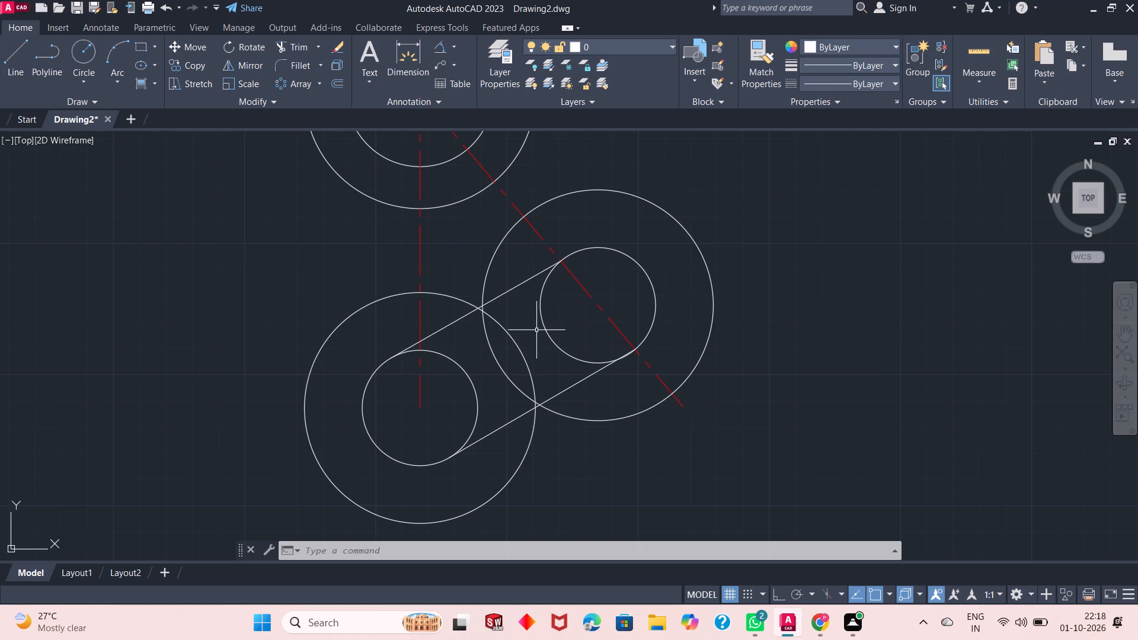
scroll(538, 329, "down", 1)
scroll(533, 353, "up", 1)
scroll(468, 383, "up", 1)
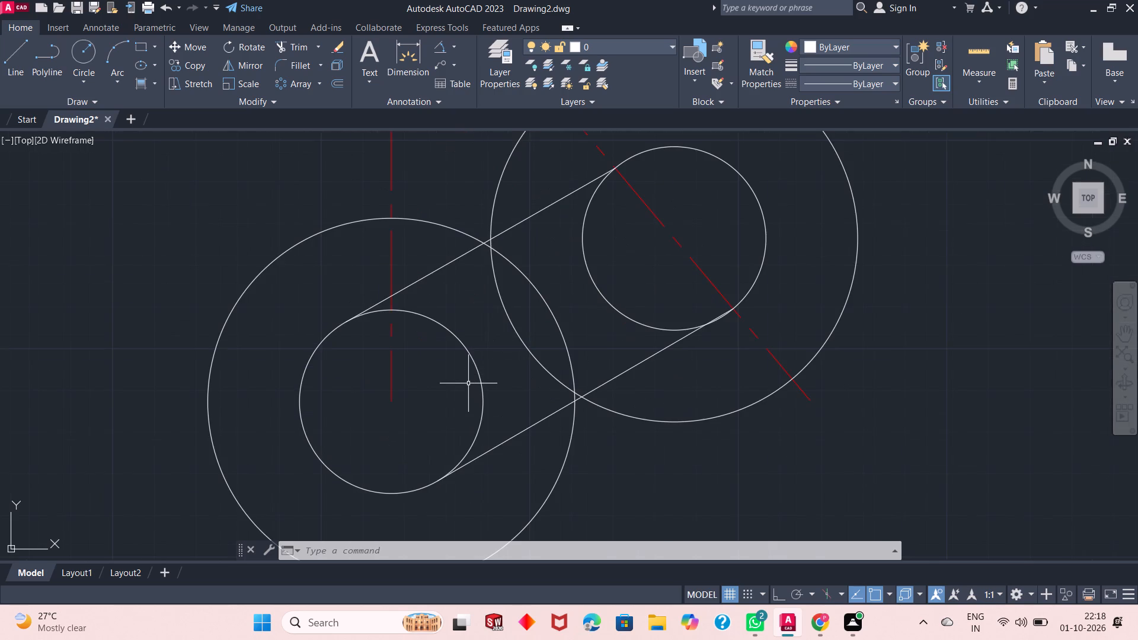
Trim the facing arcs of the lower link's two inner circles between the tangent lines, including the sliver by the lower line, leaving a slot.
scroll(498, 363, "down", 1)
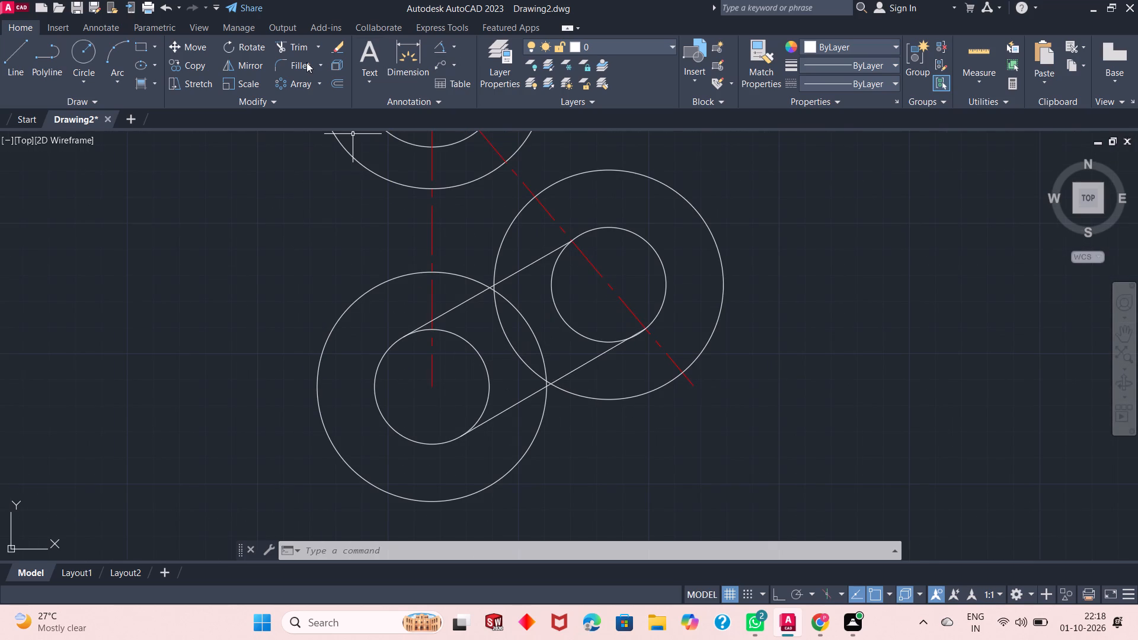
left_click(283, 49)
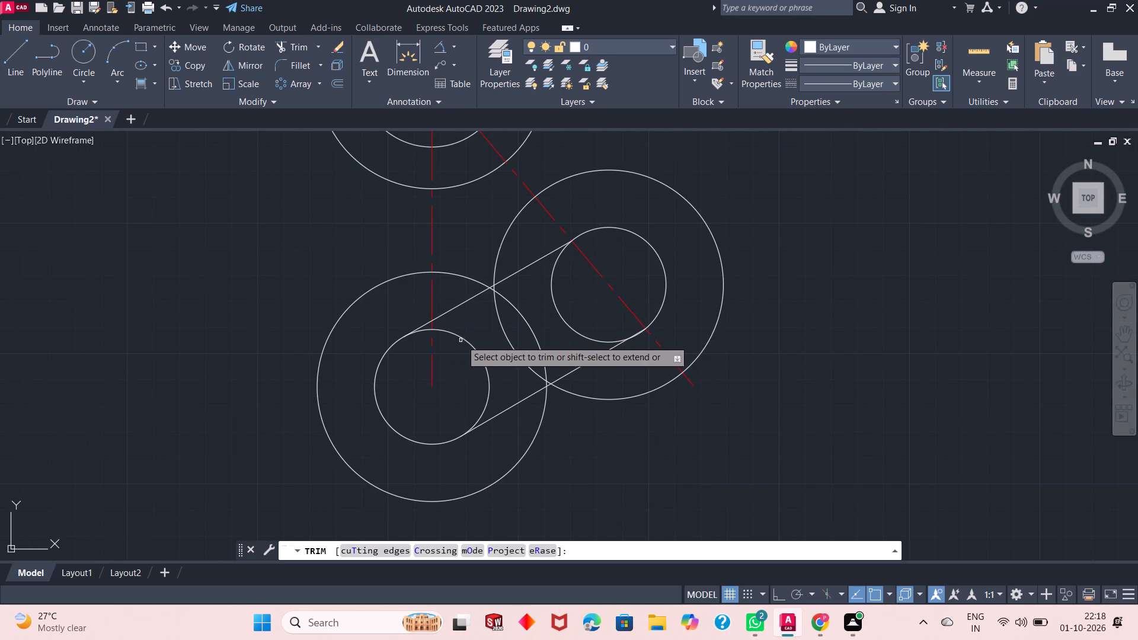
left_click(466, 340)
left_click(423, 329)
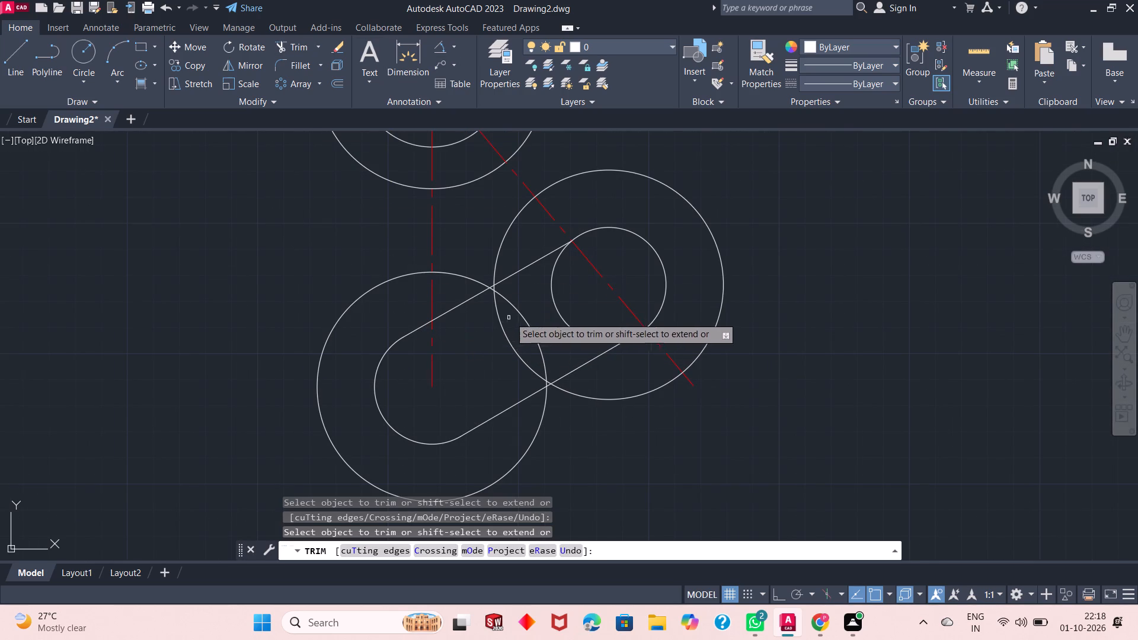
left_click(560, 301)
left_click(551, 322)
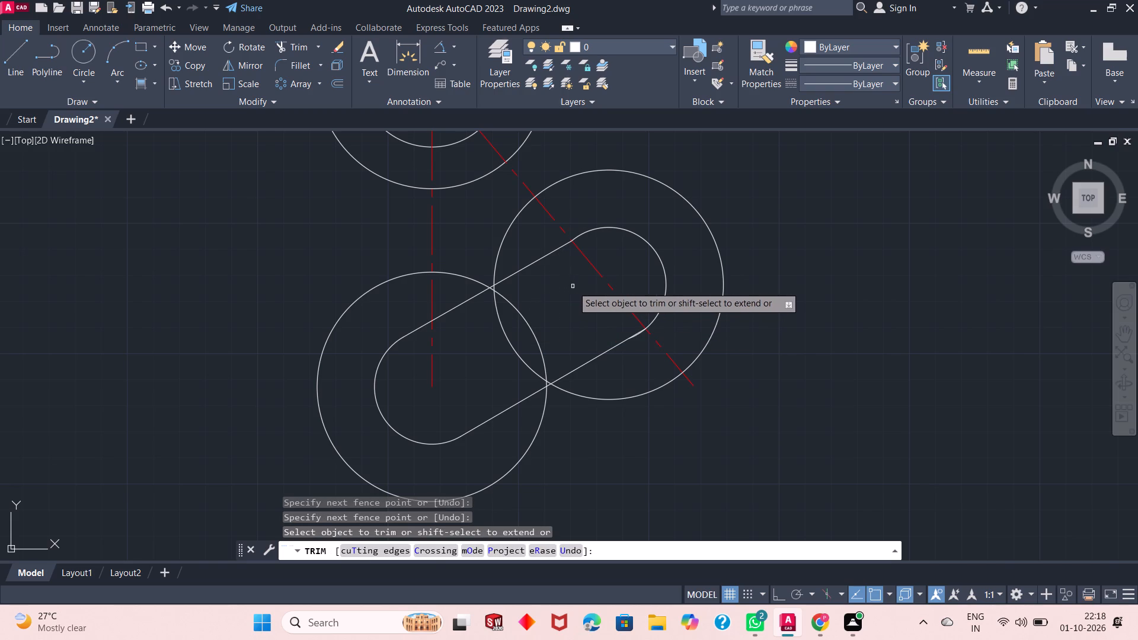
scroll(575, 238, "down", 3)
scroll(576, 238, "up", 6)
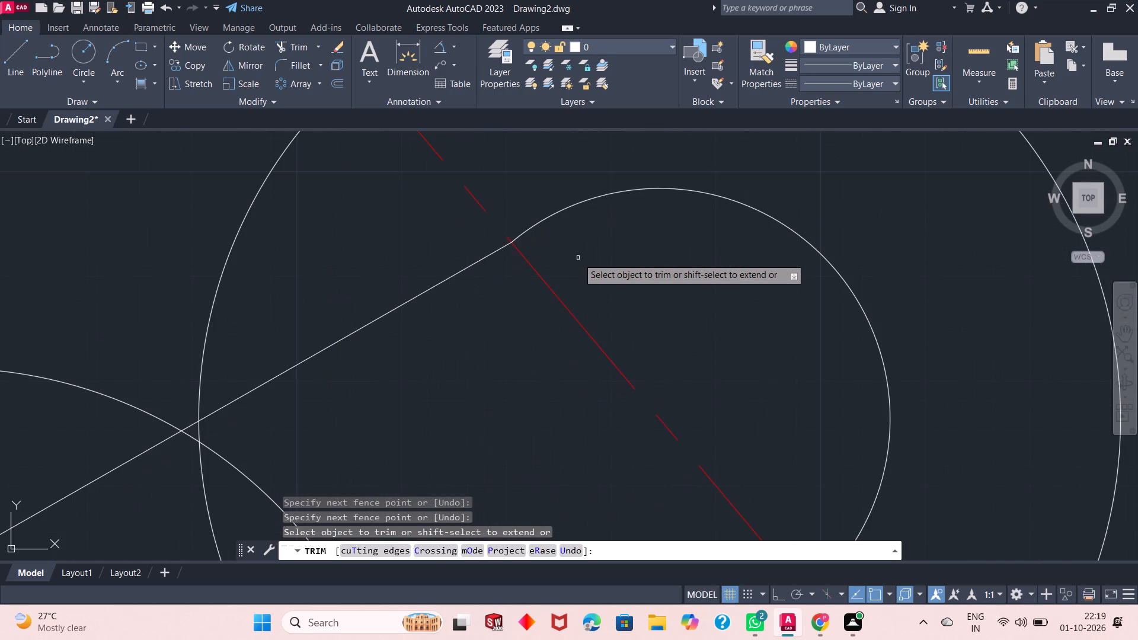
scroll(637, 297, "down", 1)
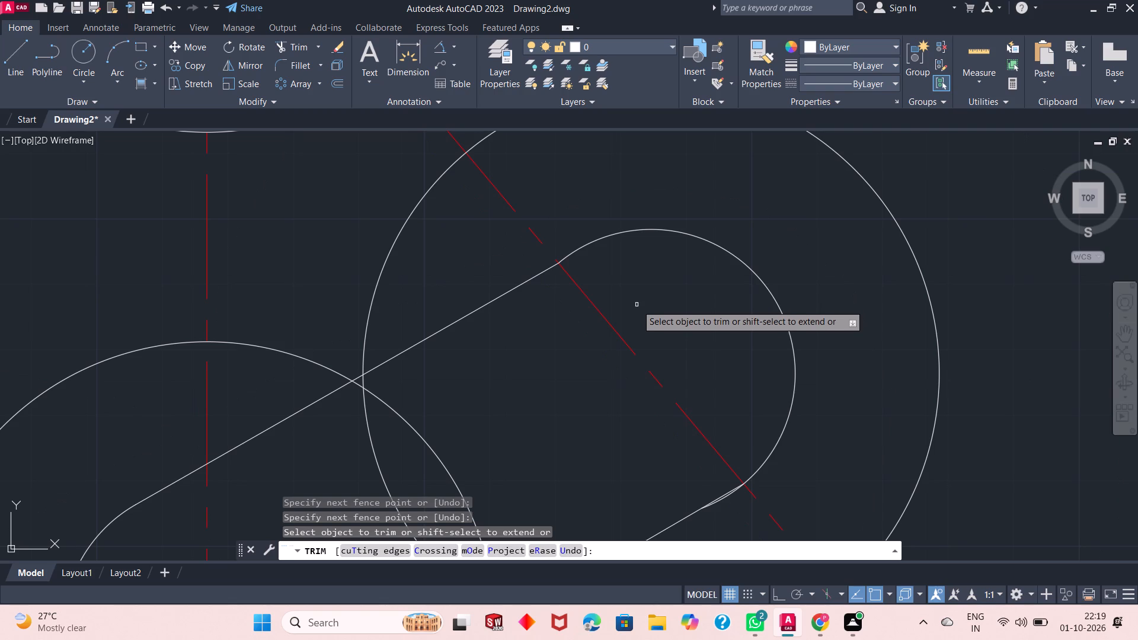
scroll(649, 320, "up", 1)
scroll(662, 306, "down", 2)
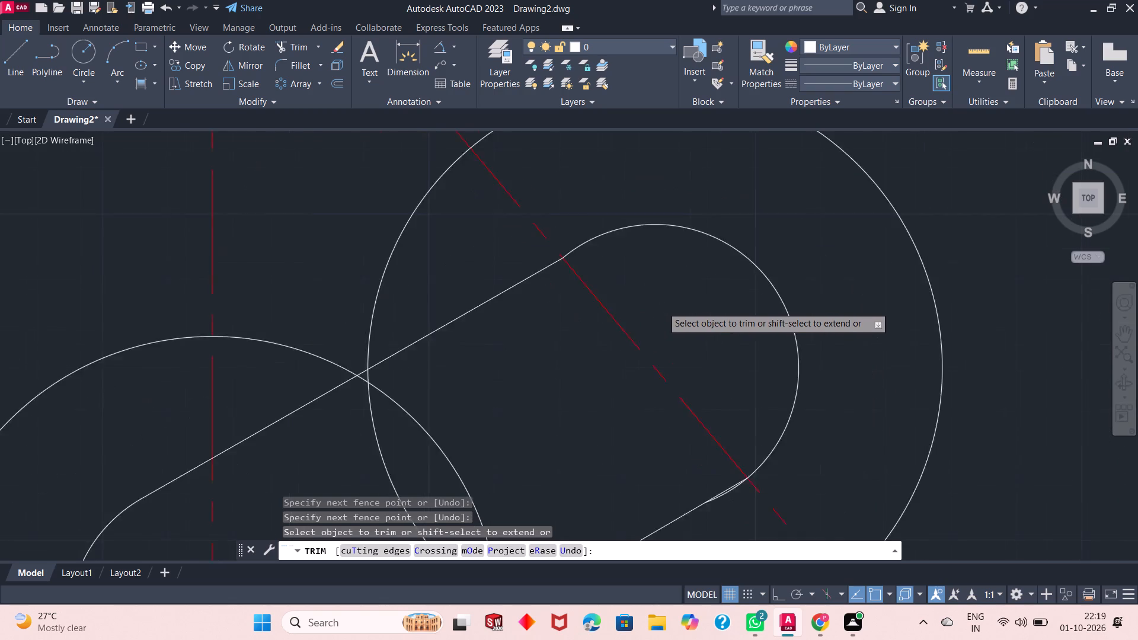
scroll(695, 431, "up", 2)
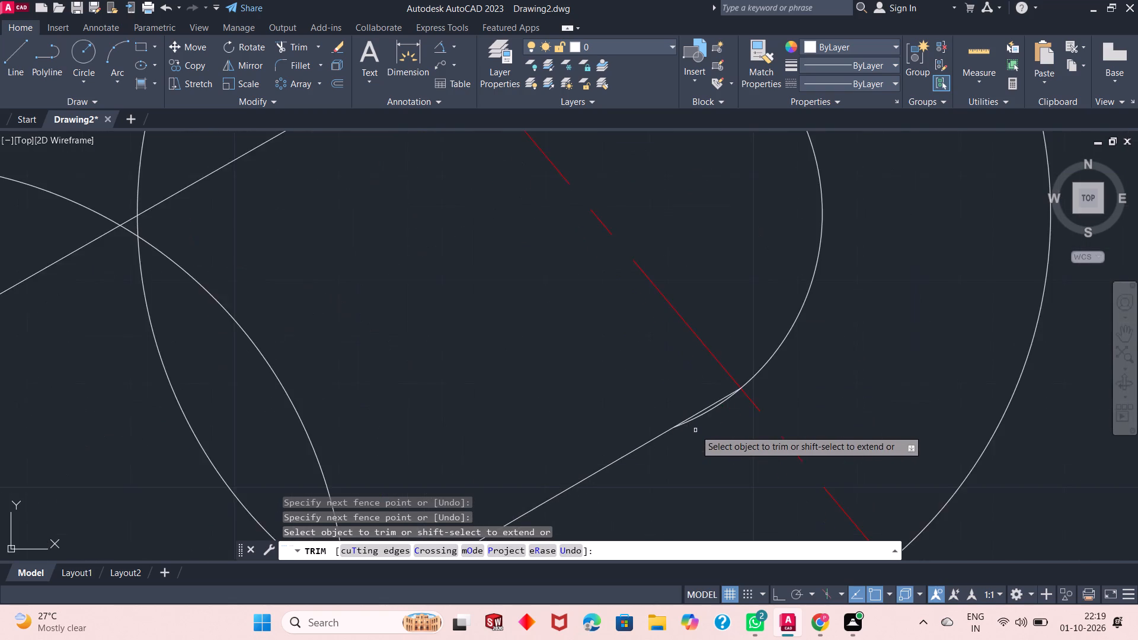
scroll(695, 430, "up", 2)
left_click(718, 386)
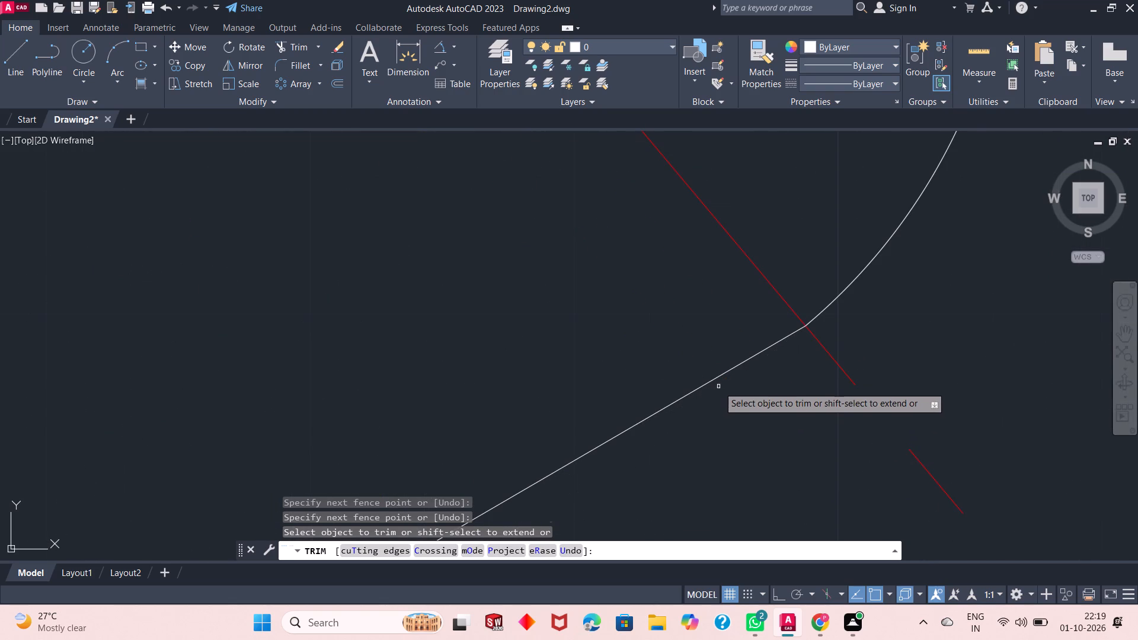
scroll(736, 426, "up", 1)
scroll(736, 426, "down", 5)
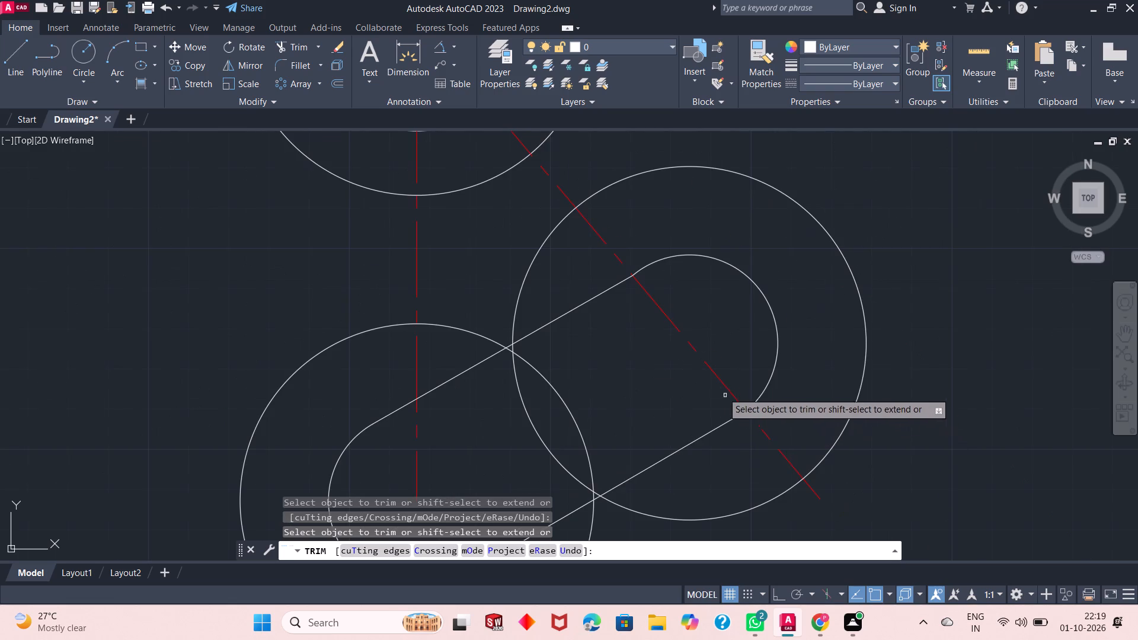
Examine the slot outline where its straight lines meet the end arcs at both ends.
scroll(660, 265, "up", 1)
scroll(588, 262, "up", 2)
scroll(668, 278, "up", 2)
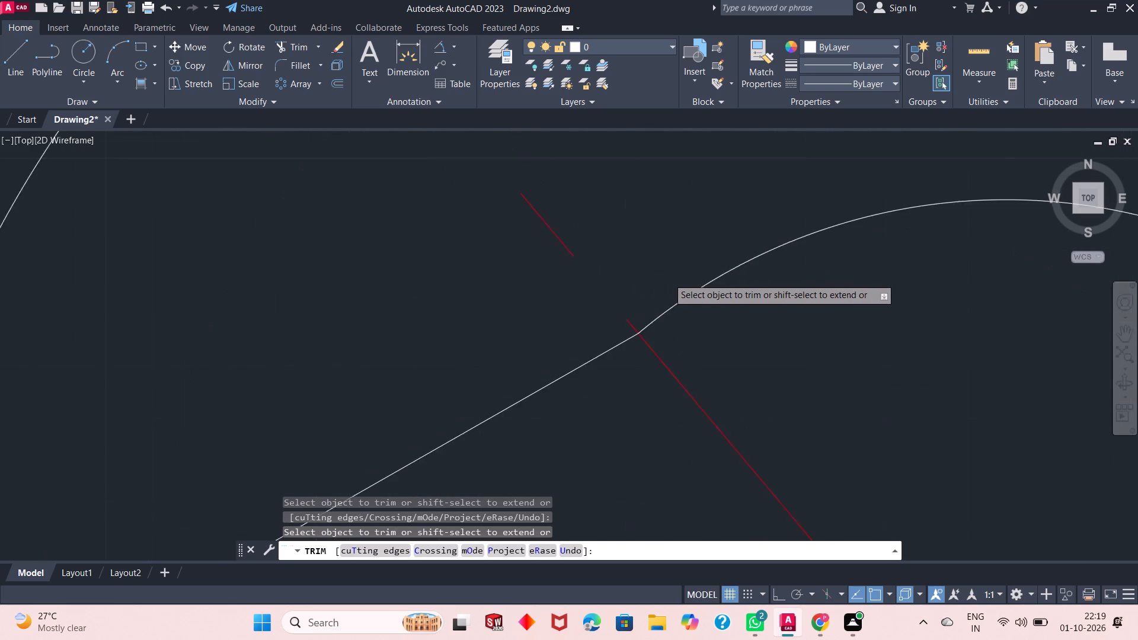
scroll(693, 297, "up", 2)
scroll(672, 301, "down", 5)
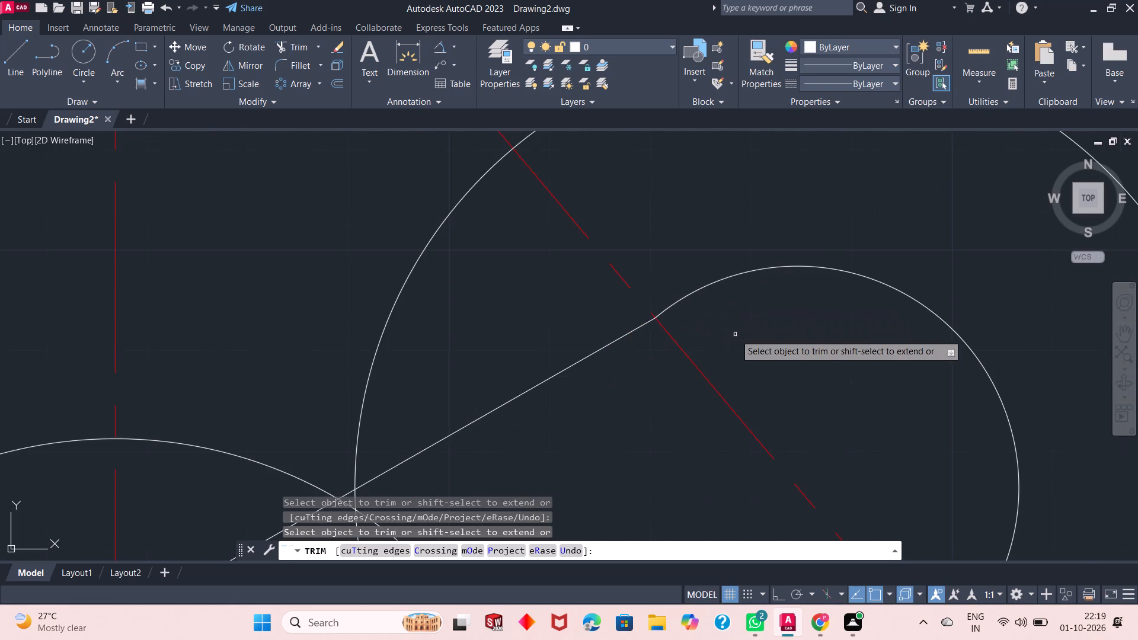
scroll(736, 335, "down", 3)
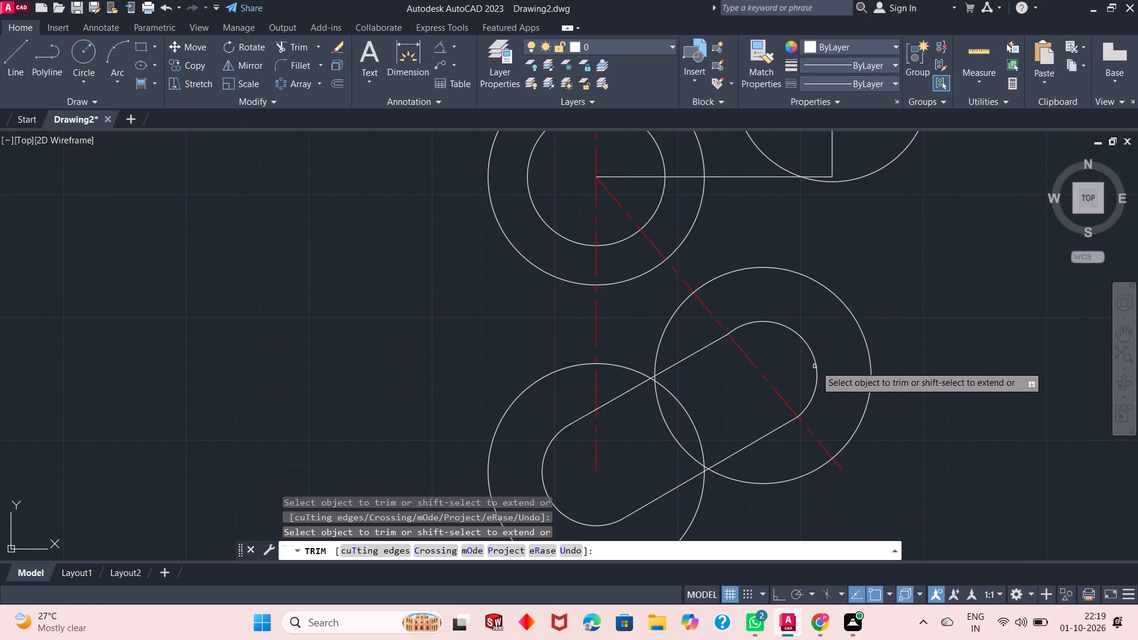
scroll(709, 360, "up", 1)
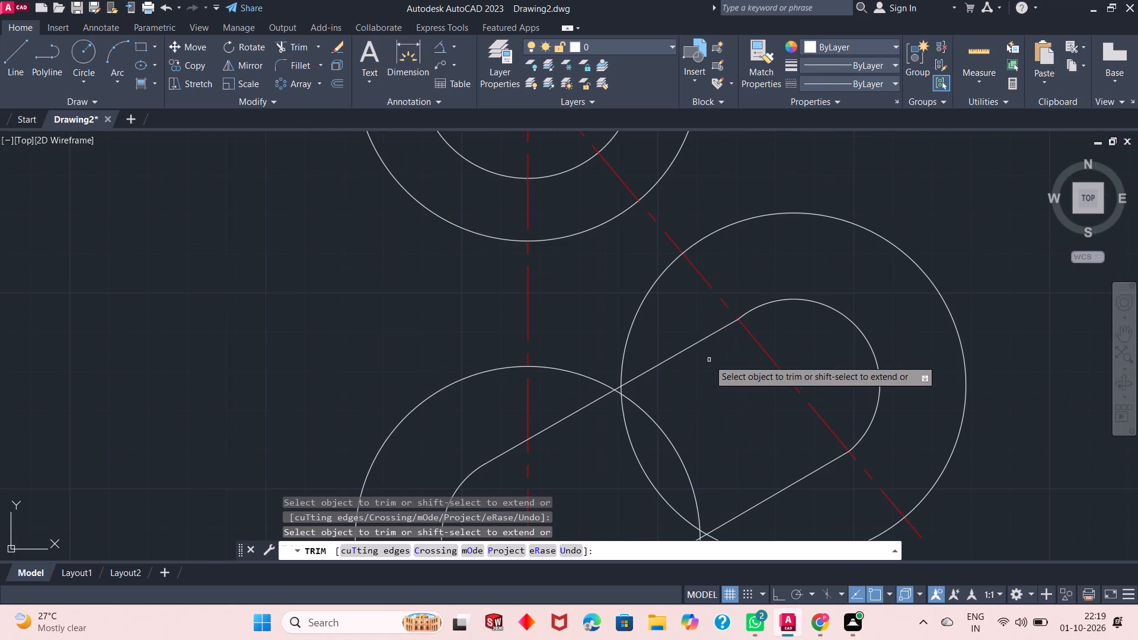
scroll(709, 358, "up", 2)
scroll(709, 358, "down", 3)
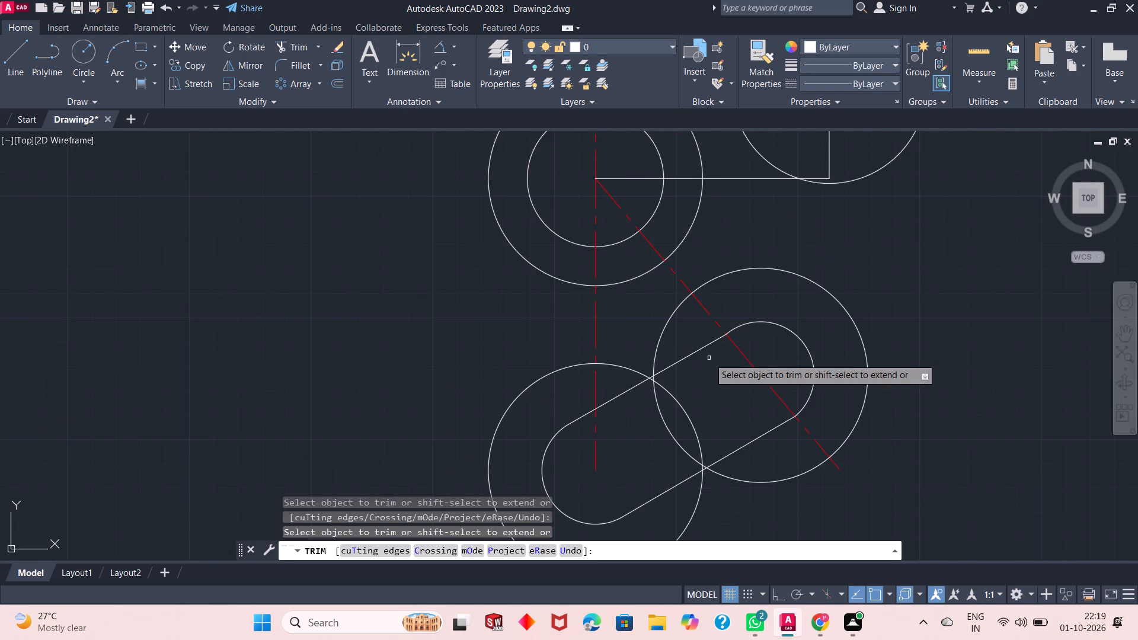
scroll(709, 358, "down", 1)
scroll(613, 436, "up", 4)
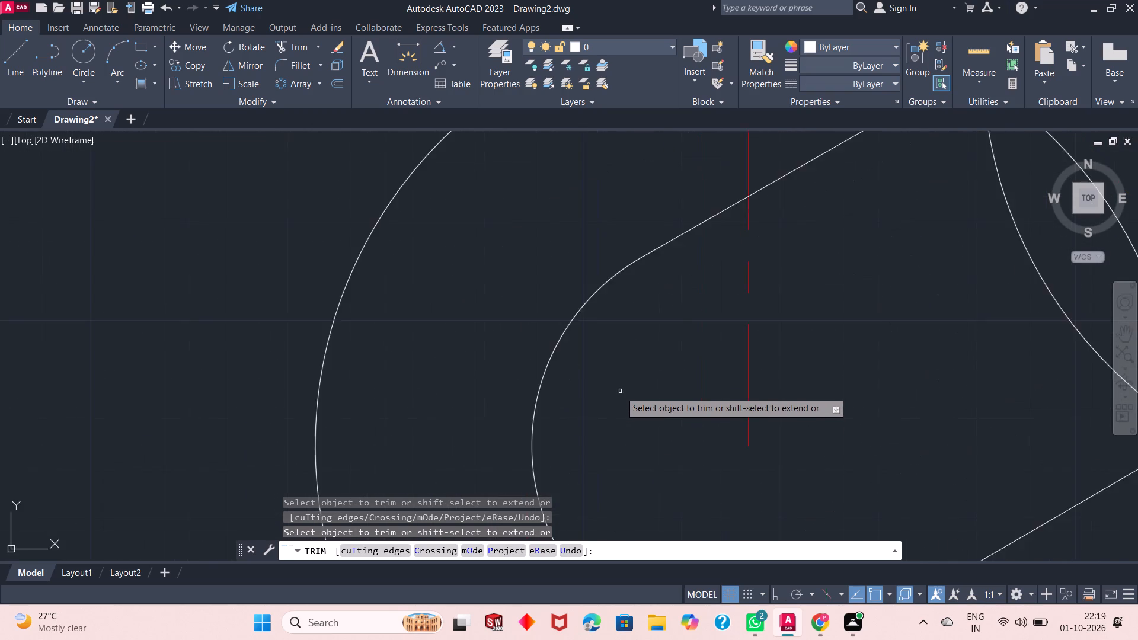
scroll(621, 388, "down", 3)
Trim away the overlapping arcs of the lower link's two outer circles between the slot's lines.
scroll(768, 344, "up", 1)
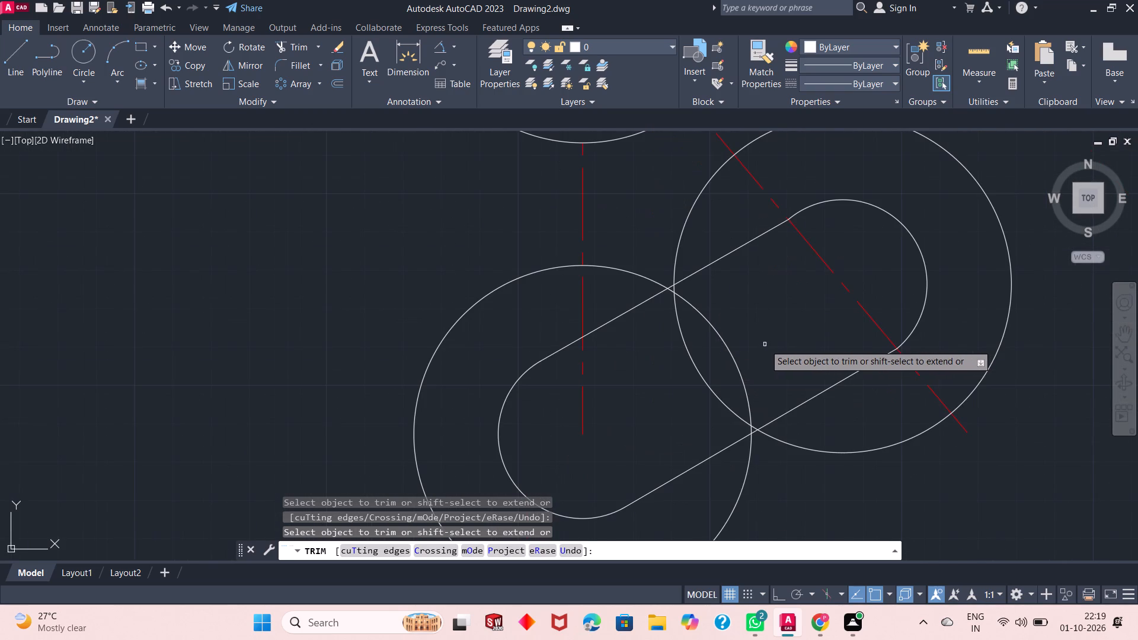
left_click(753, 331)
left_click(670, 391)
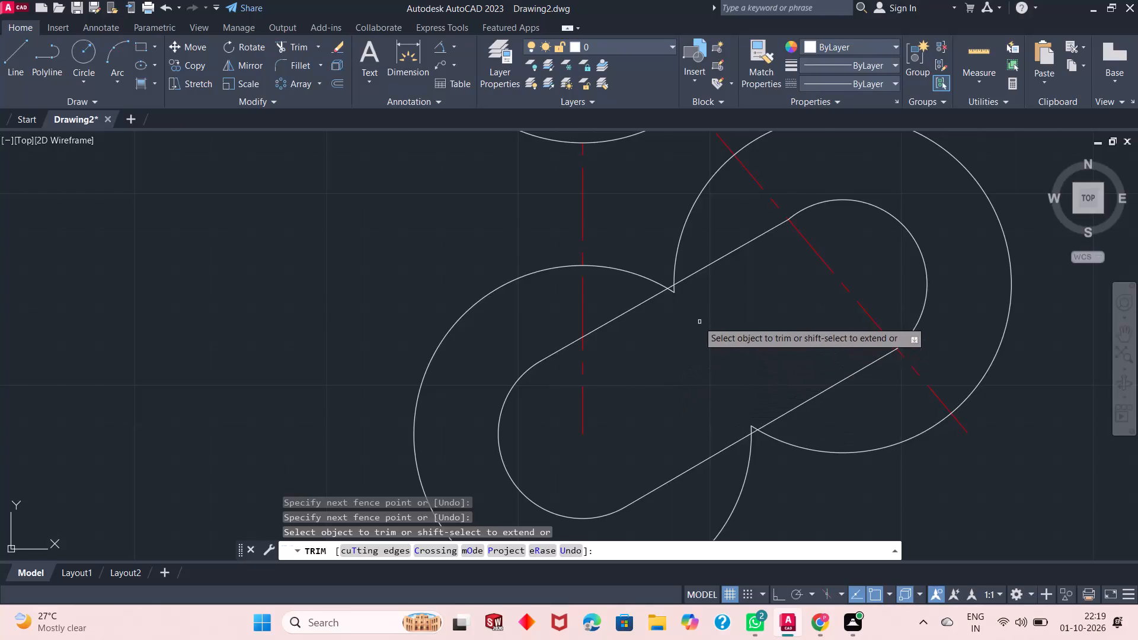
Trim the short leftover ends of the outer arcs that protrude inside the slot's upper and lower lines.
scroll(688, 308, "up", 2)
scroll(643, 235, "up", 1)
left_click(669, 276)
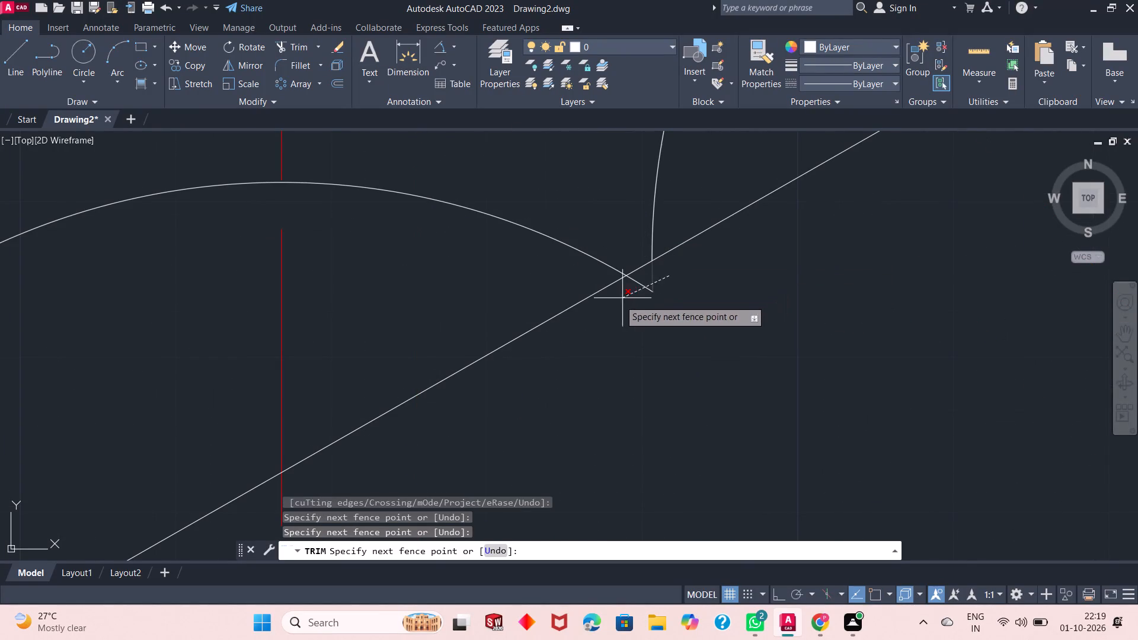
left_click(614, 304)
scroll(690, 318, "down", 4)
scroll(737, 394, "up", 2)
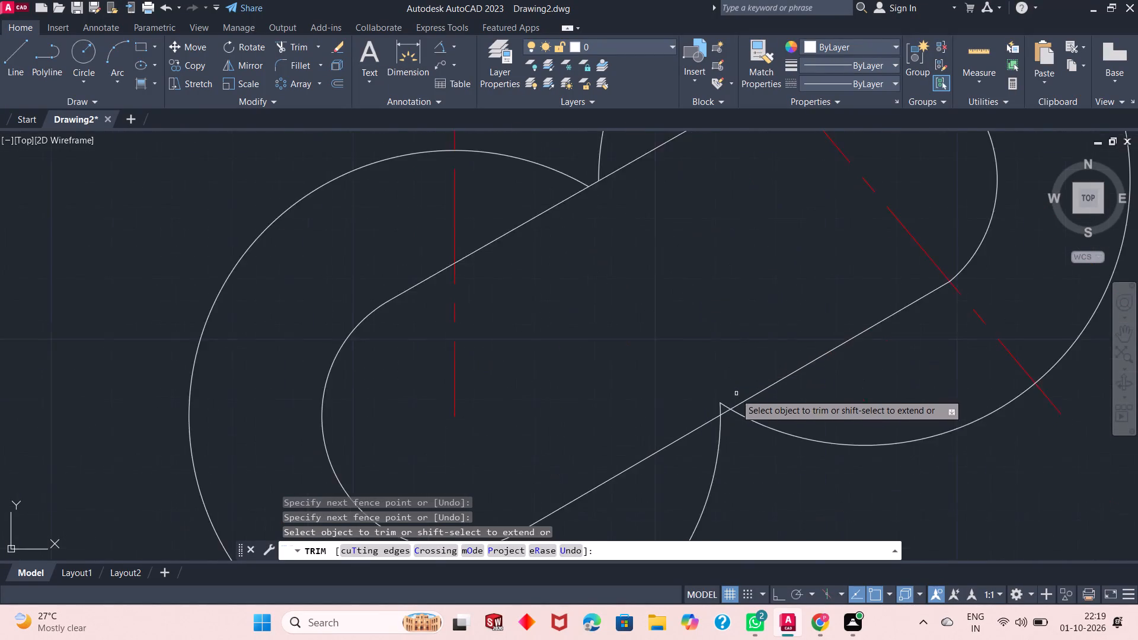
scroll(736, 393, "up", 2)
scroll(677, 437, "up", 2)
left_click(693, 443)
left_click(756, 411)
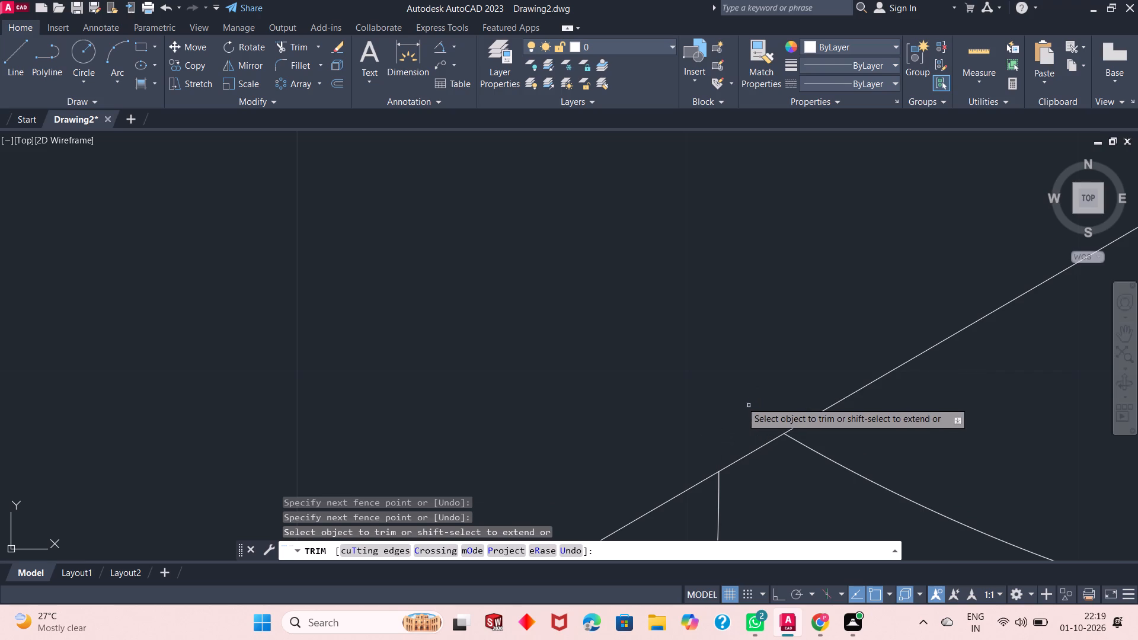
scroll(640, 361, "up", 1)
scroll(647, 369, "down", 2)
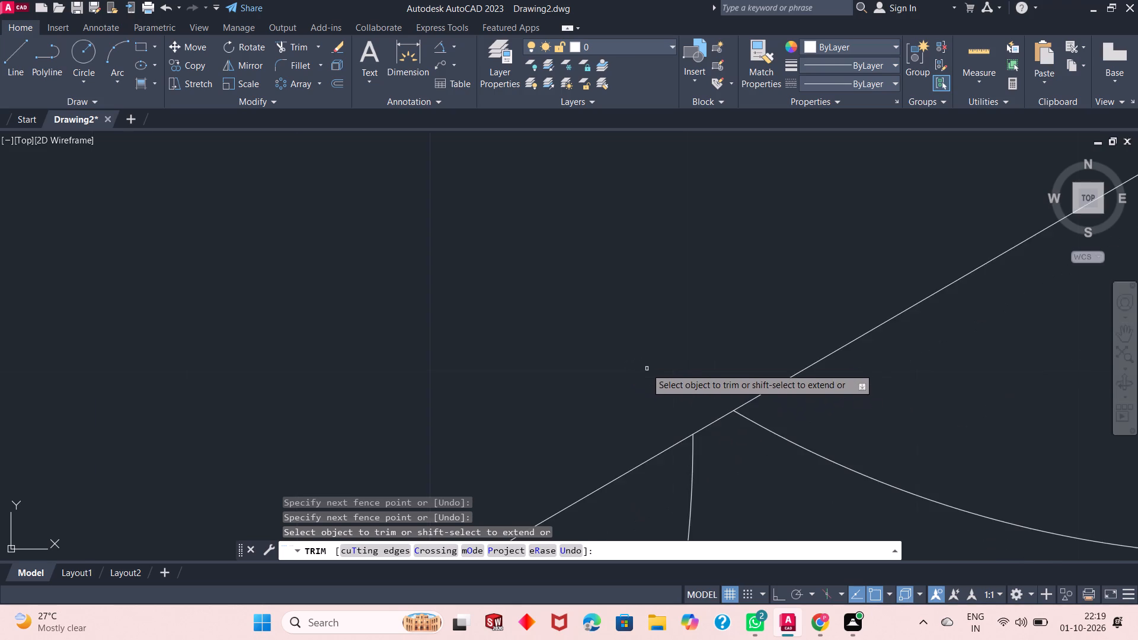
scroll(641, 361, "down", 4)
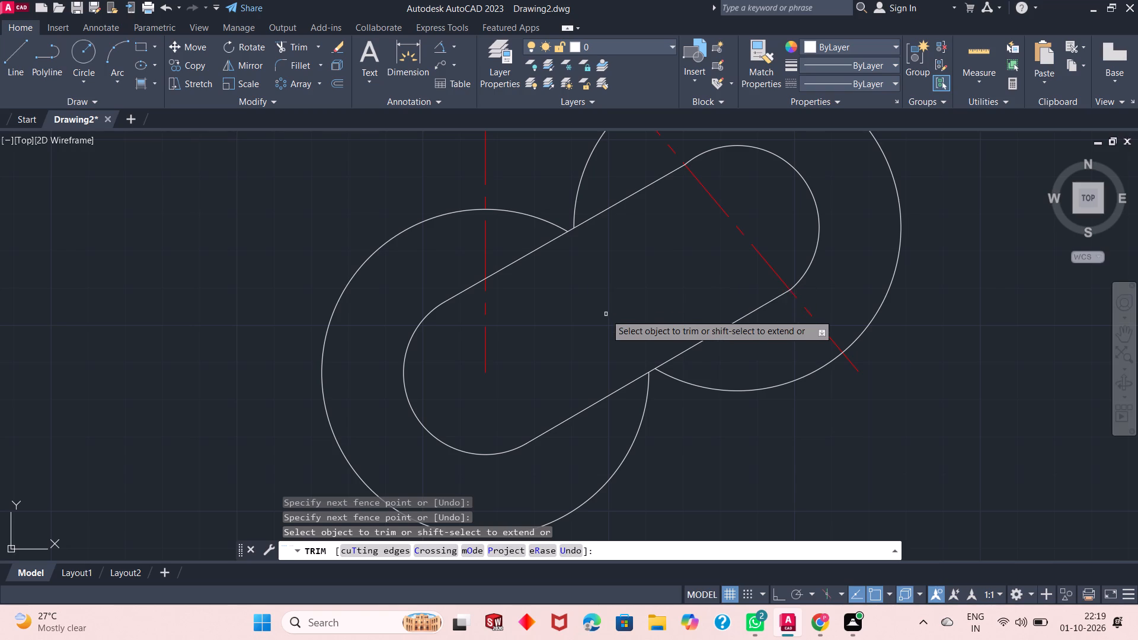
scroll(606, 314, "up", 1)
scroll(606, 314, "down", 1)
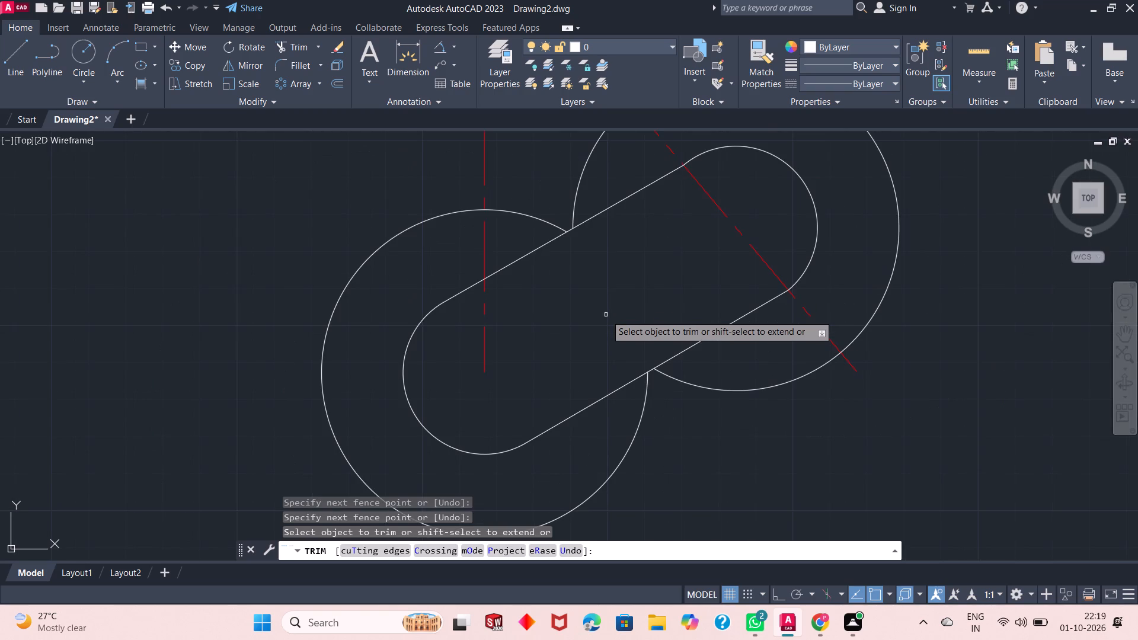
right_click(612, 270)
left_click(650, 279)
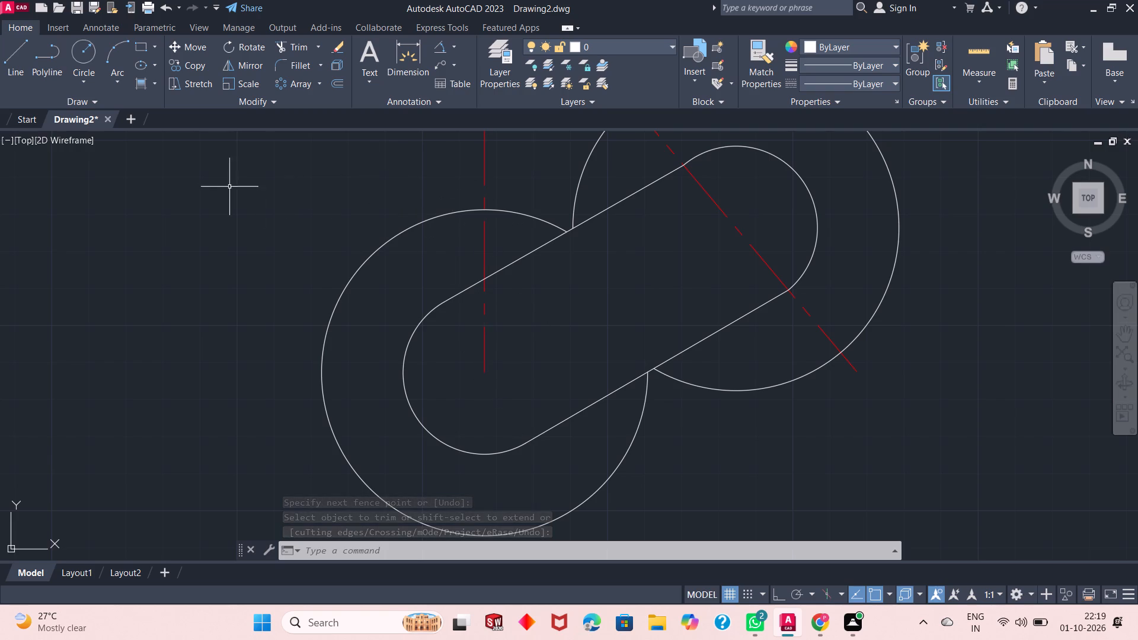
Examine the trimmed lower link and its placement relative to the other circle pairs.
scroll(551, 308, "down", 2)
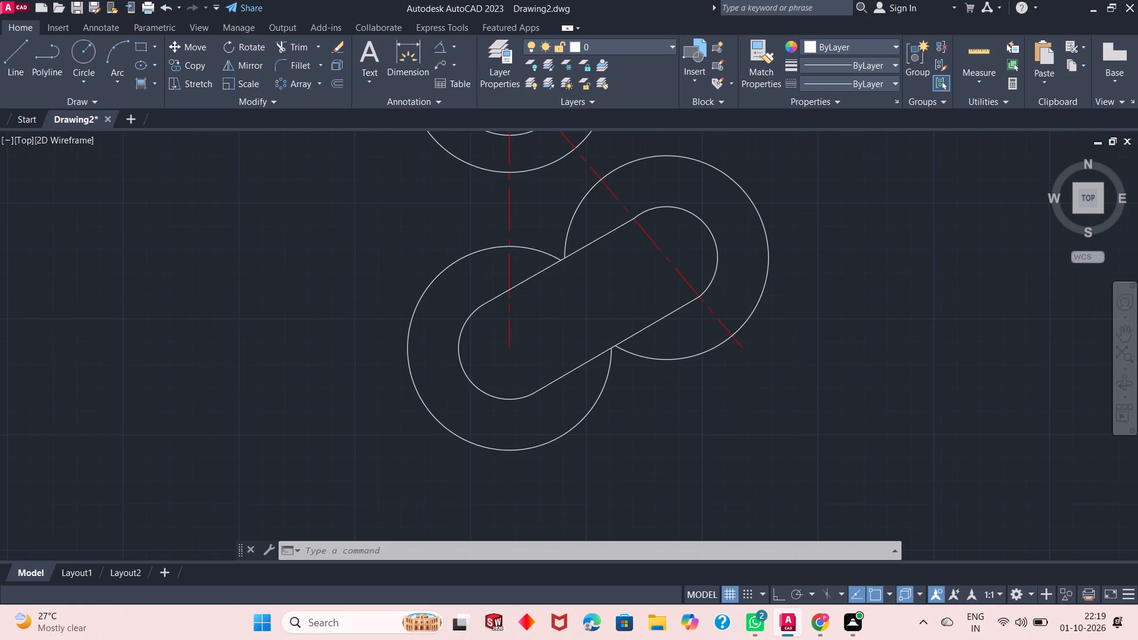
scroll(564, 380, "down", 3)
scroll(561, 312, "up", 2)
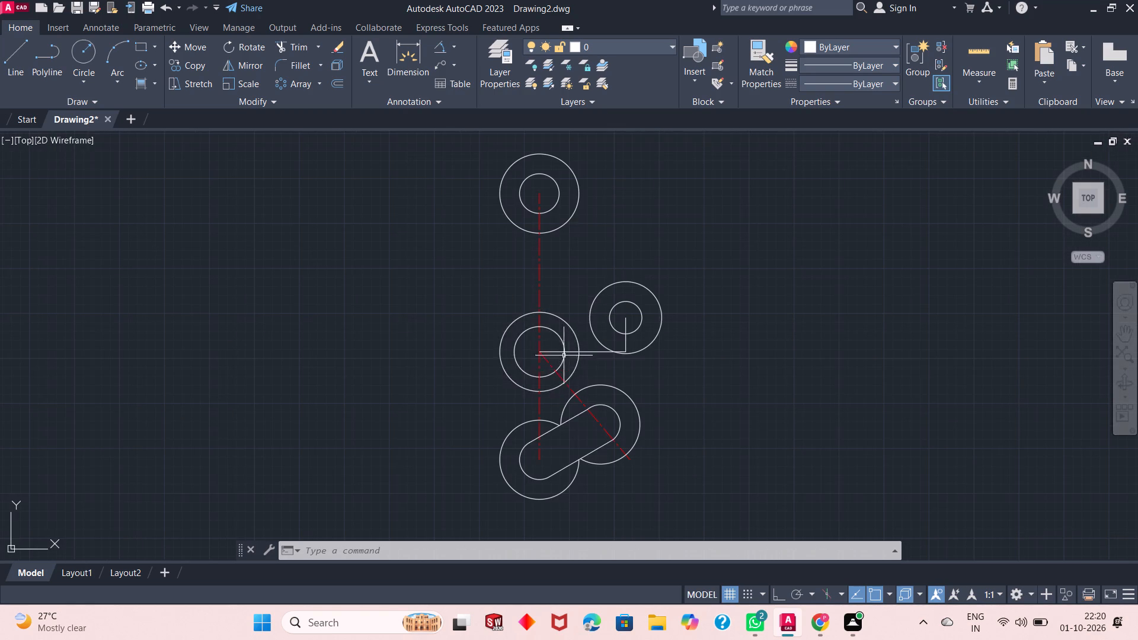
scroll(560, 341, "down", 1)
scroll(561, 418, "up", 2)
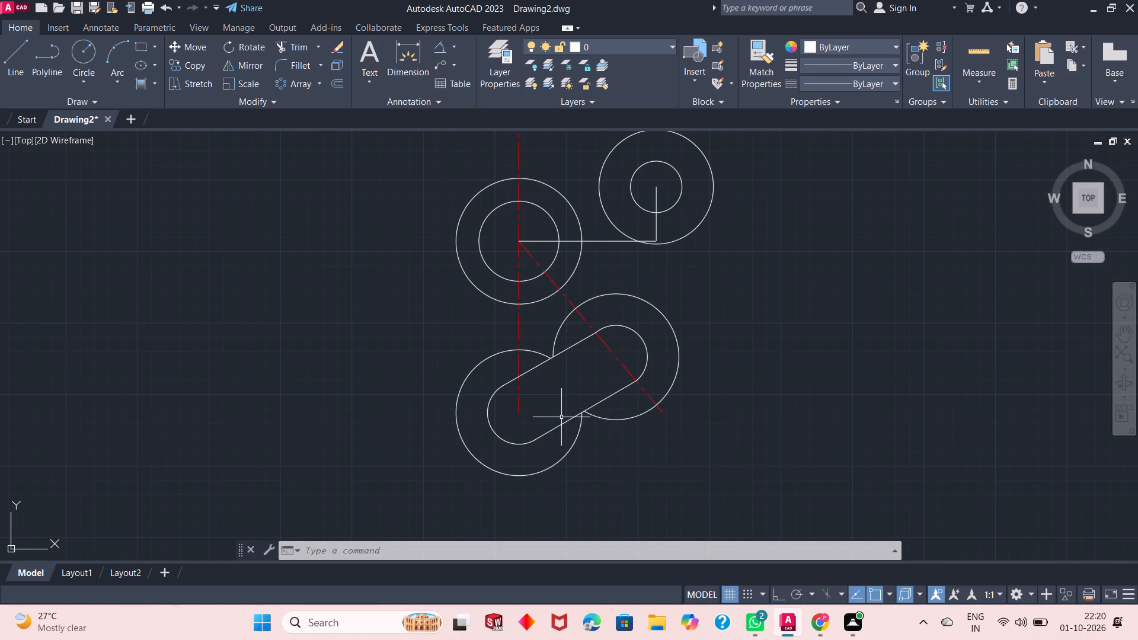
scroll(564, 375, "down", 1)
scroll(564, 375, "up", 2)
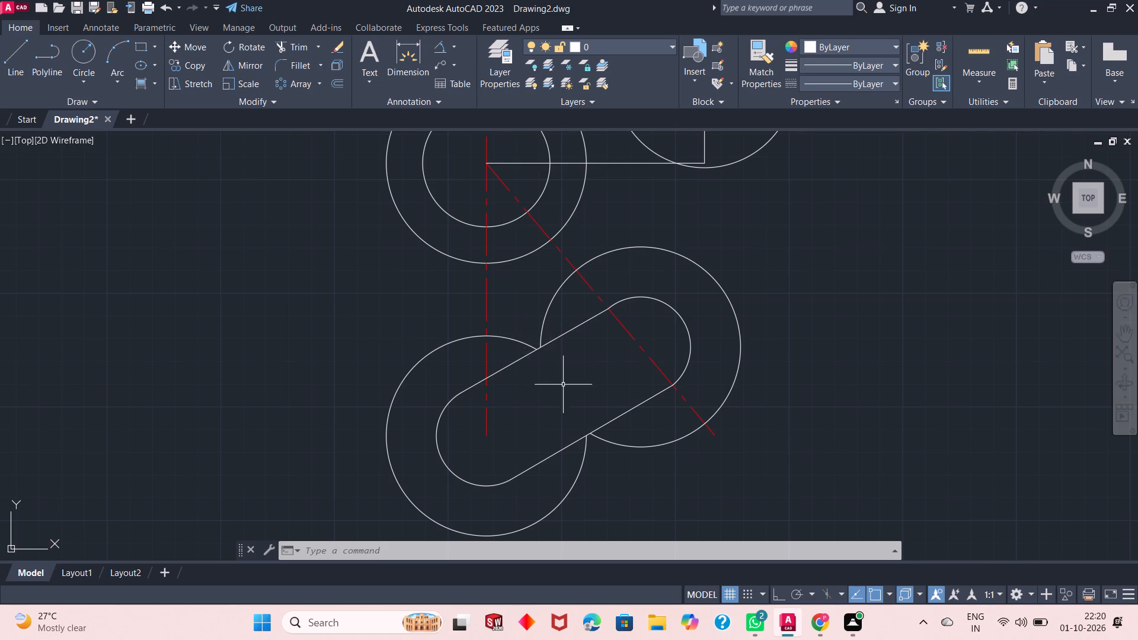
Draw a circle of radius 70 concentric with the middle circle pair on the vertical centerline.
scroll(565, 389, "down", 2)
left_click(72, 60)
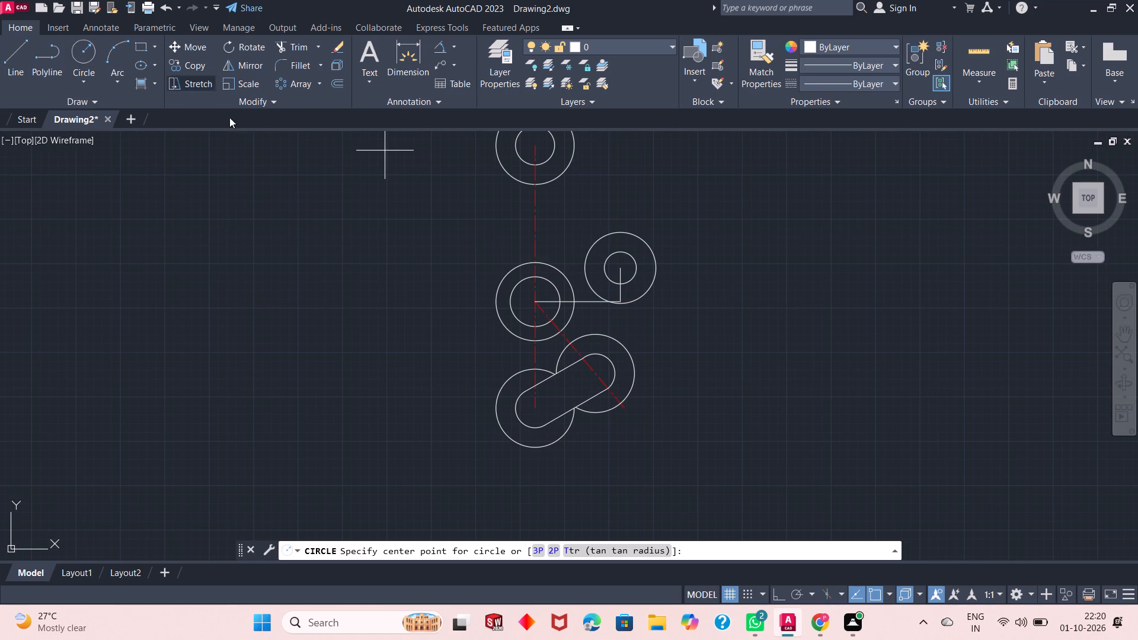
left_click(532, 305)
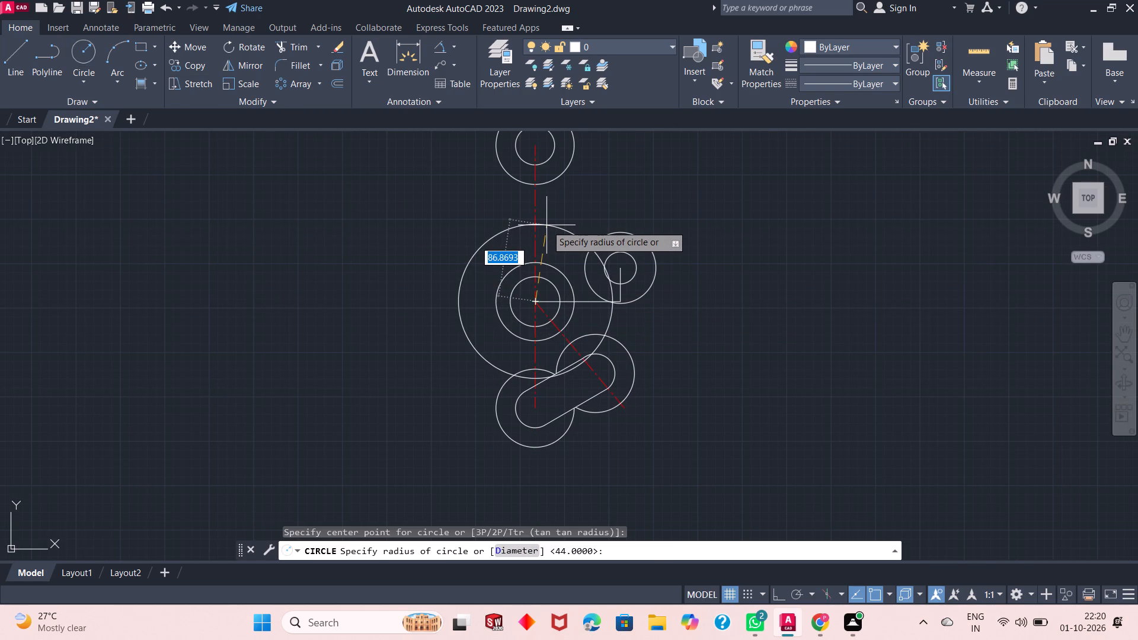
type("70")
key("Return")
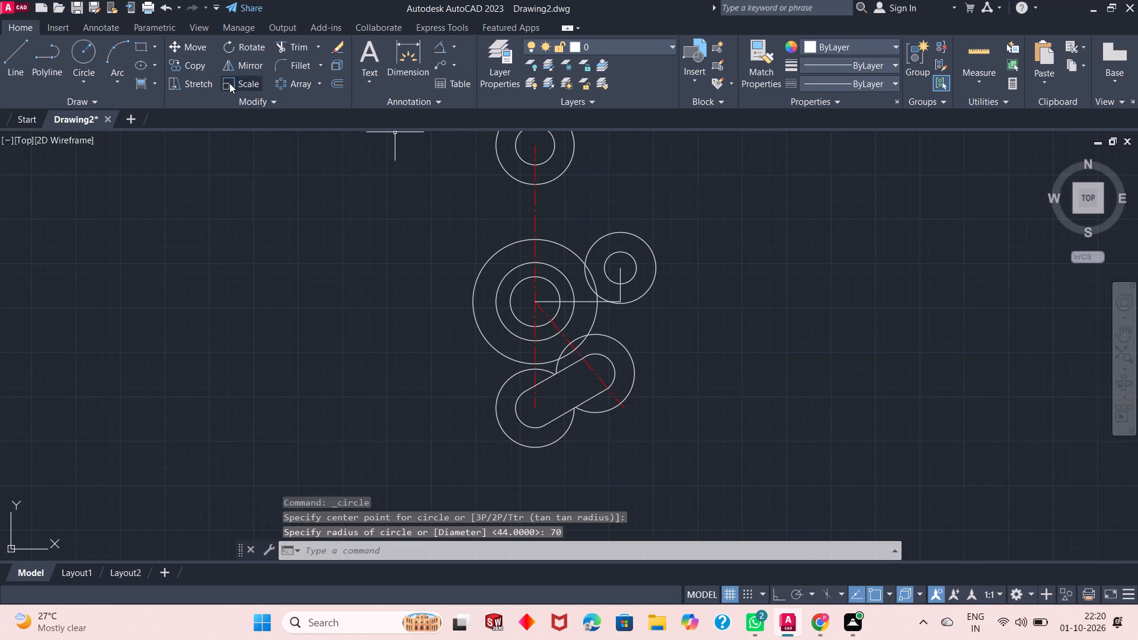
Fillet the radius-70 circle to the lower link's left outer arc with a radius of 32.
left_click(299, 66)
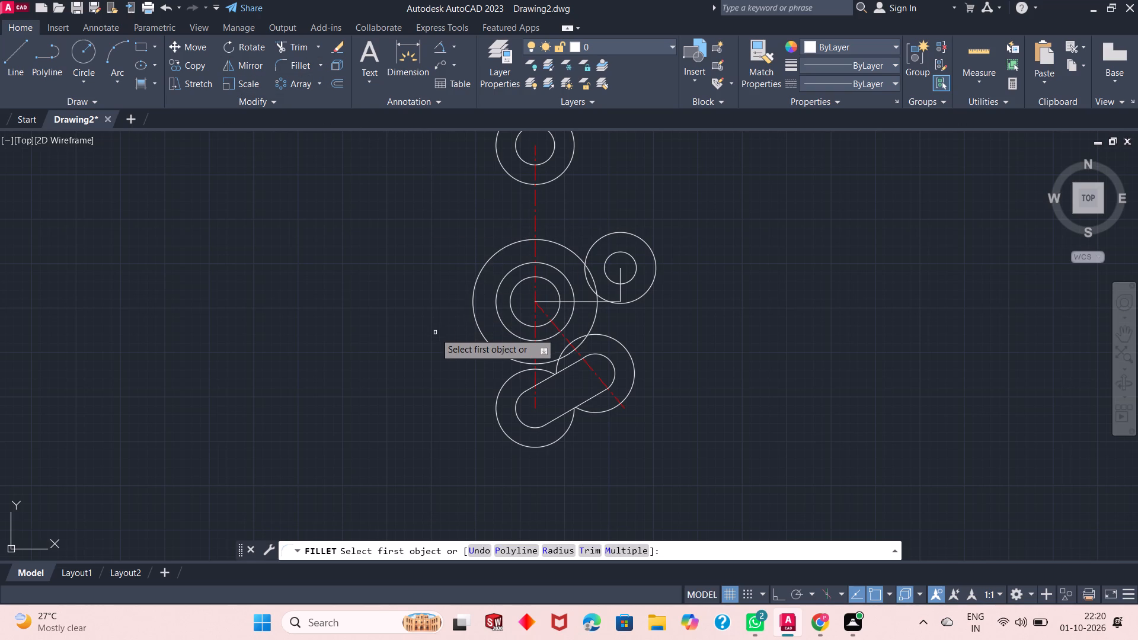
left_click(558, 551)
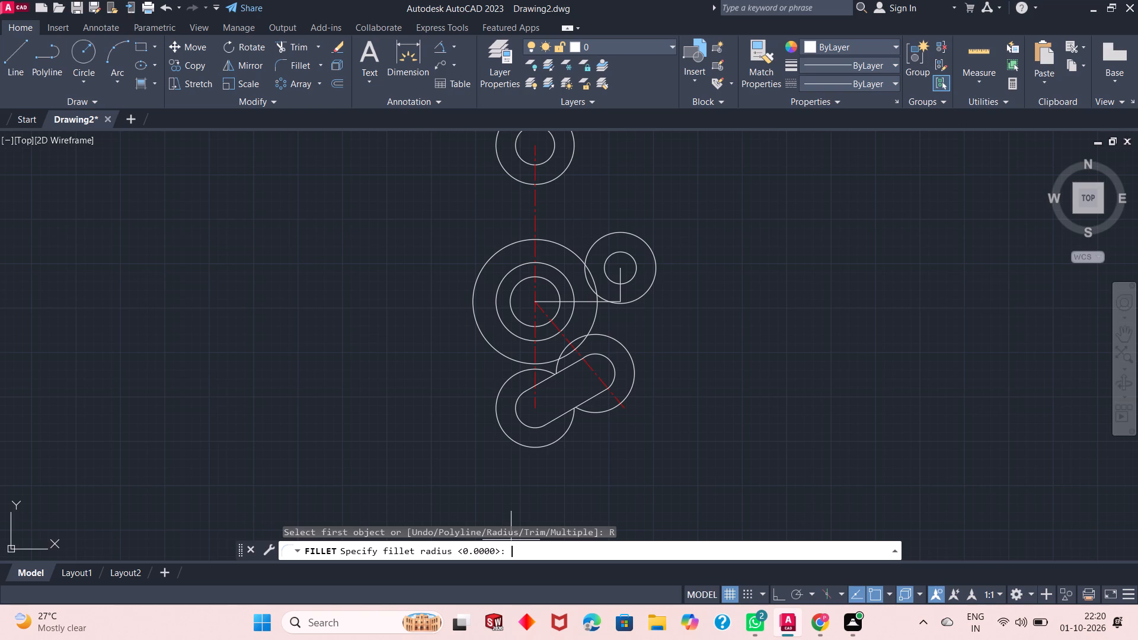
type("32")
key("Return")
left_click(494, 347)
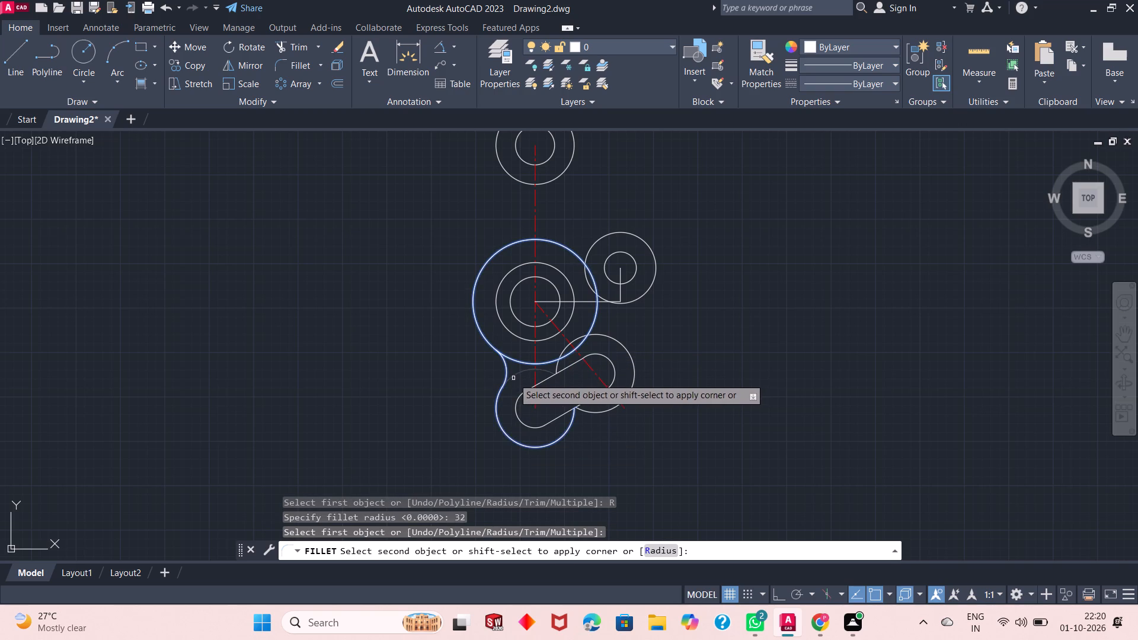
left_click(513, 378)
Fillet the outer circle of the right-hand pair to the lower link's upper-right outer arc with radius 32.
key("Return")
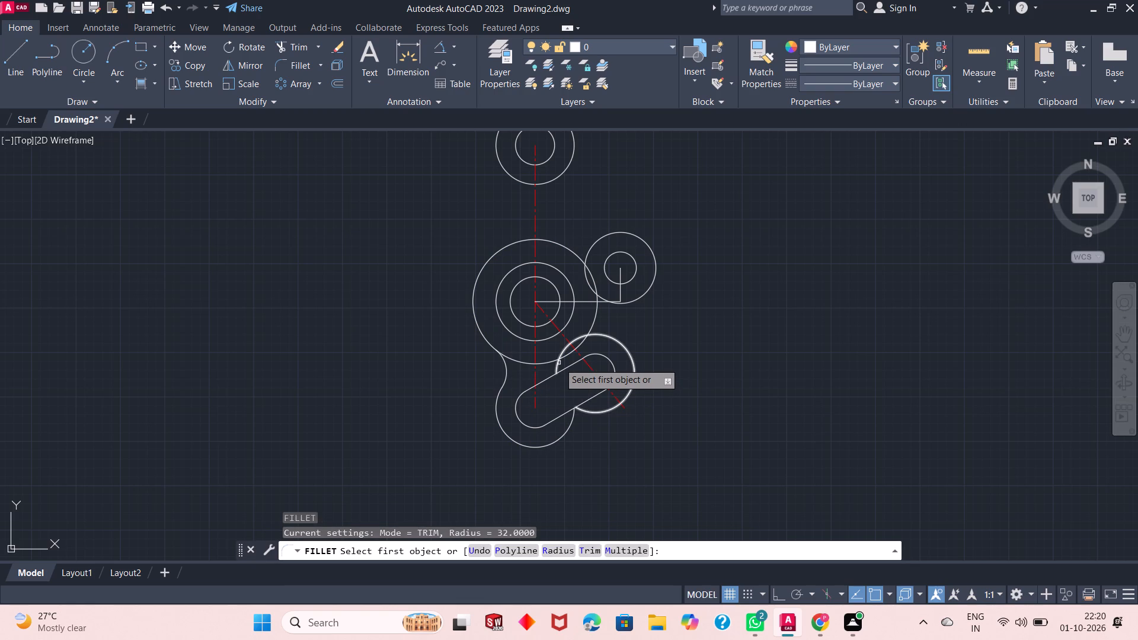
left_click(632, 302)
left_click(618, 343)
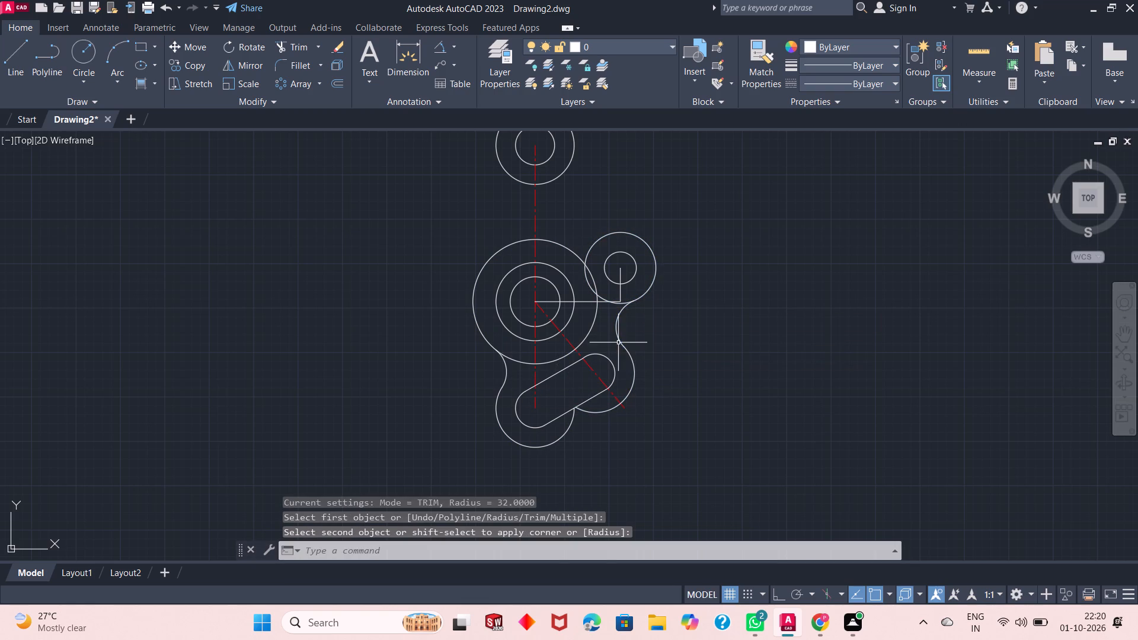
Draw a line from the left quadrant of the top outer circle down to the left side of the radius-70 circle.
scroll(562, 386, "up", 1)
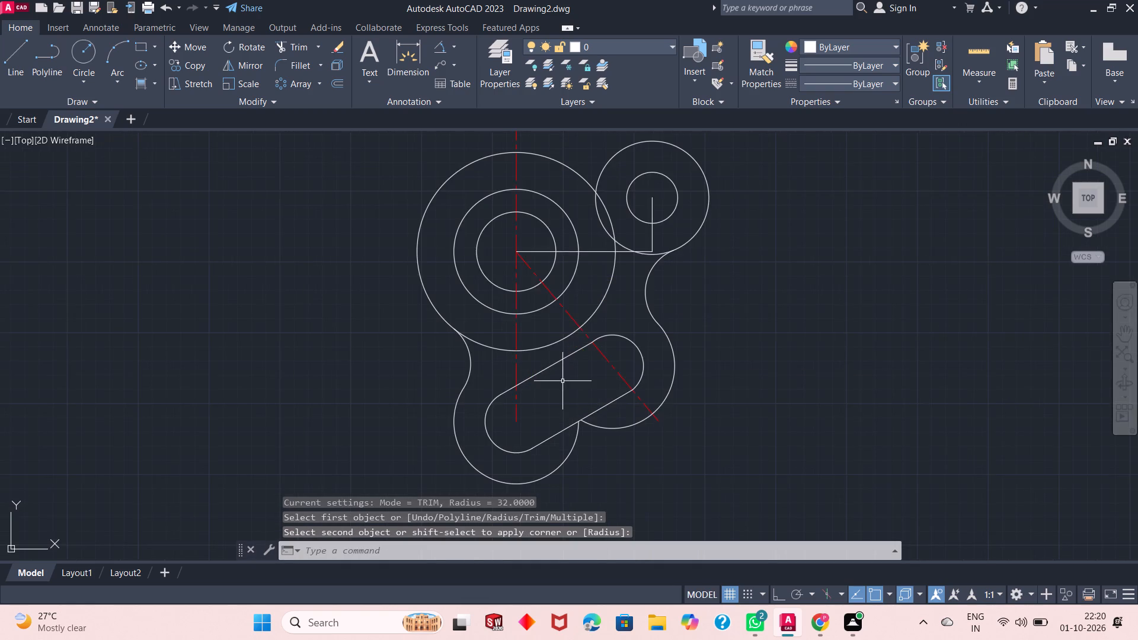
scroll(562, 379, "down", 2)
scroll(556, 347, "up", 2)
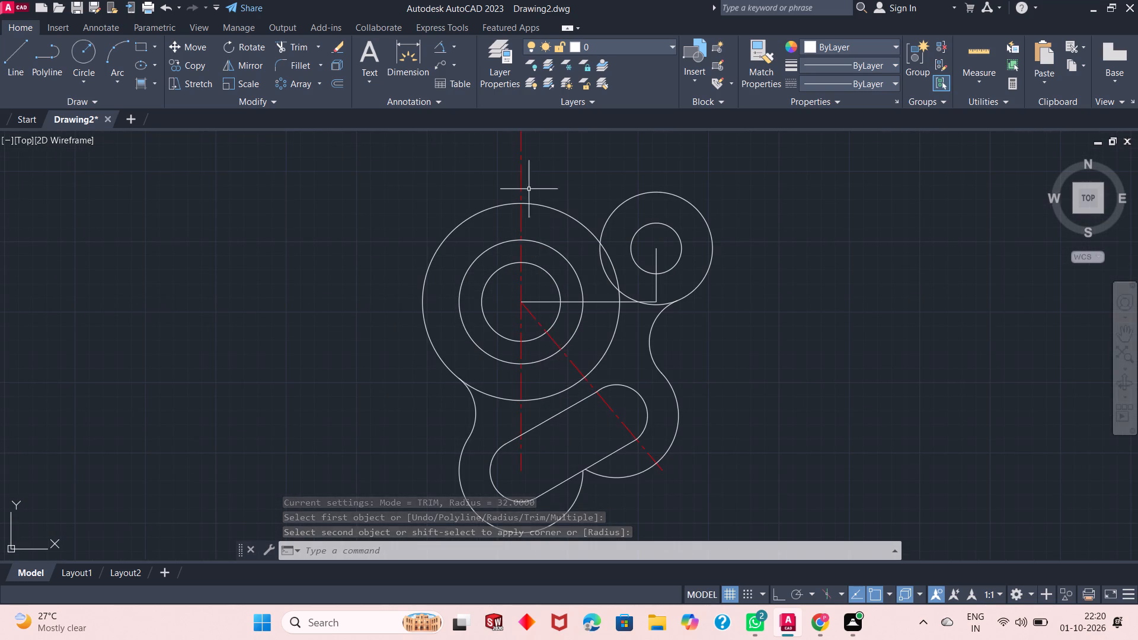
scroll(581, 377, "down", 1)
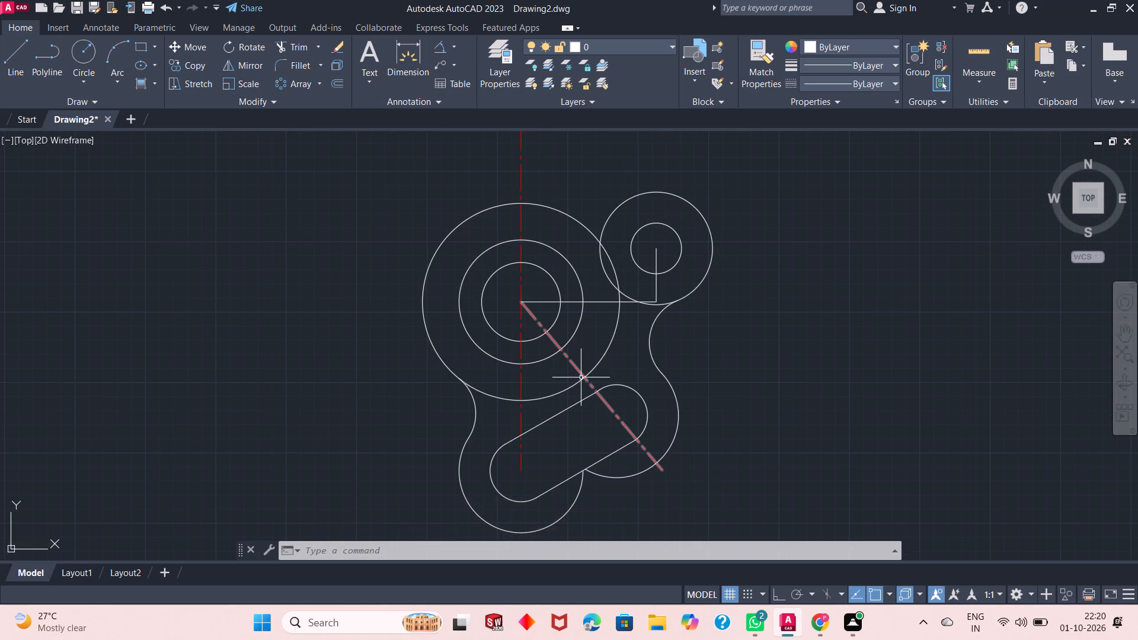
scroll(562, 332, "down", 1)
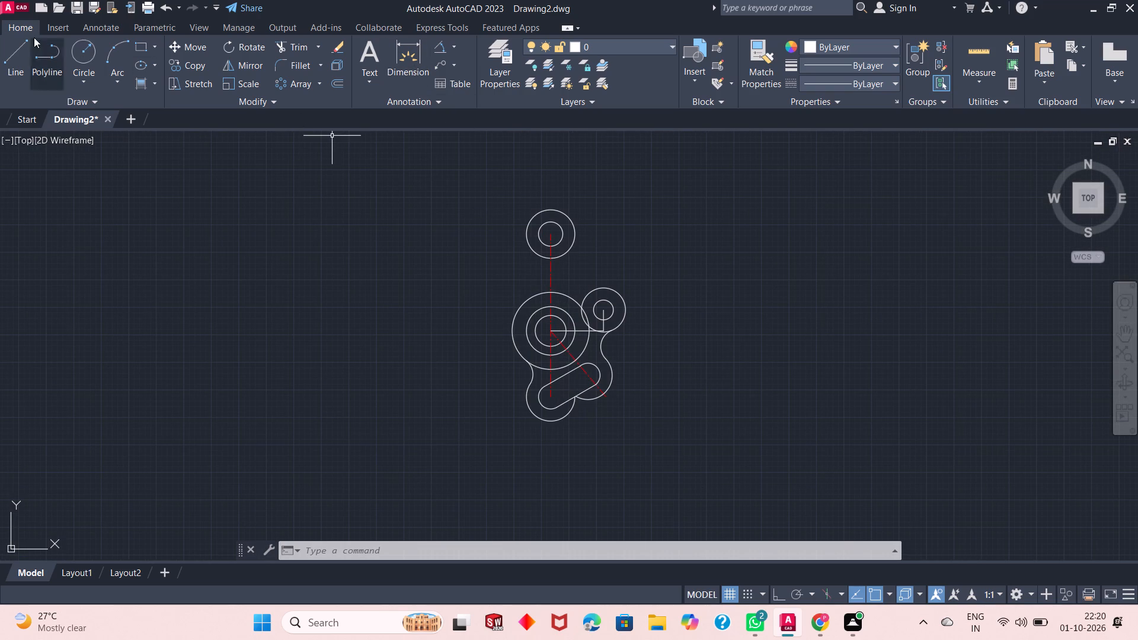
left_click(14, 55)
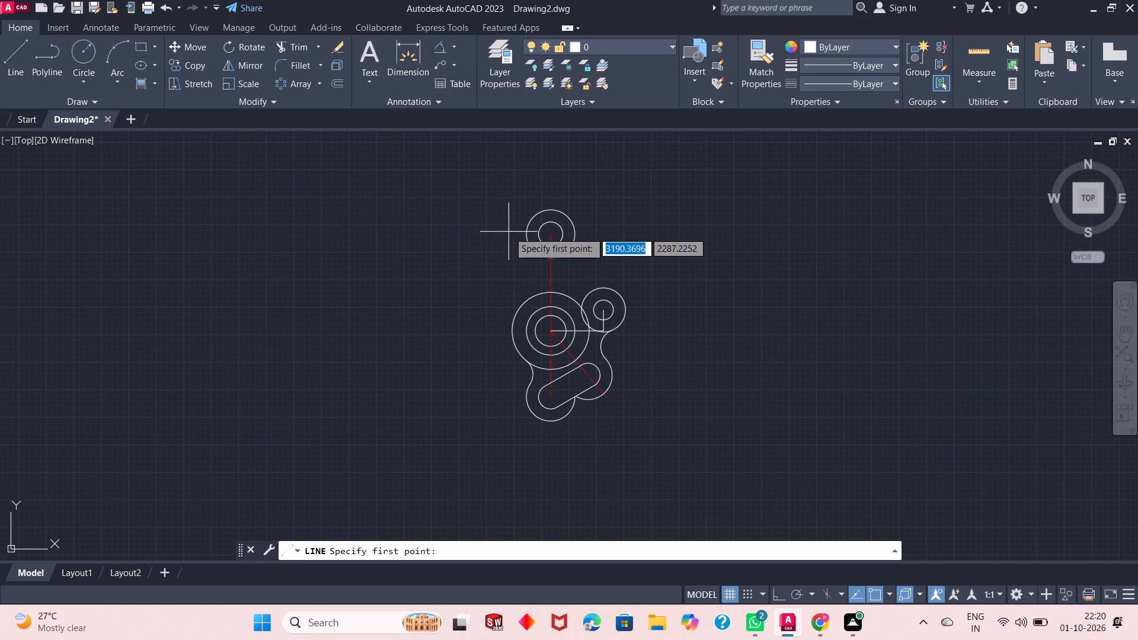
scroll(509, 232, "up", 1)
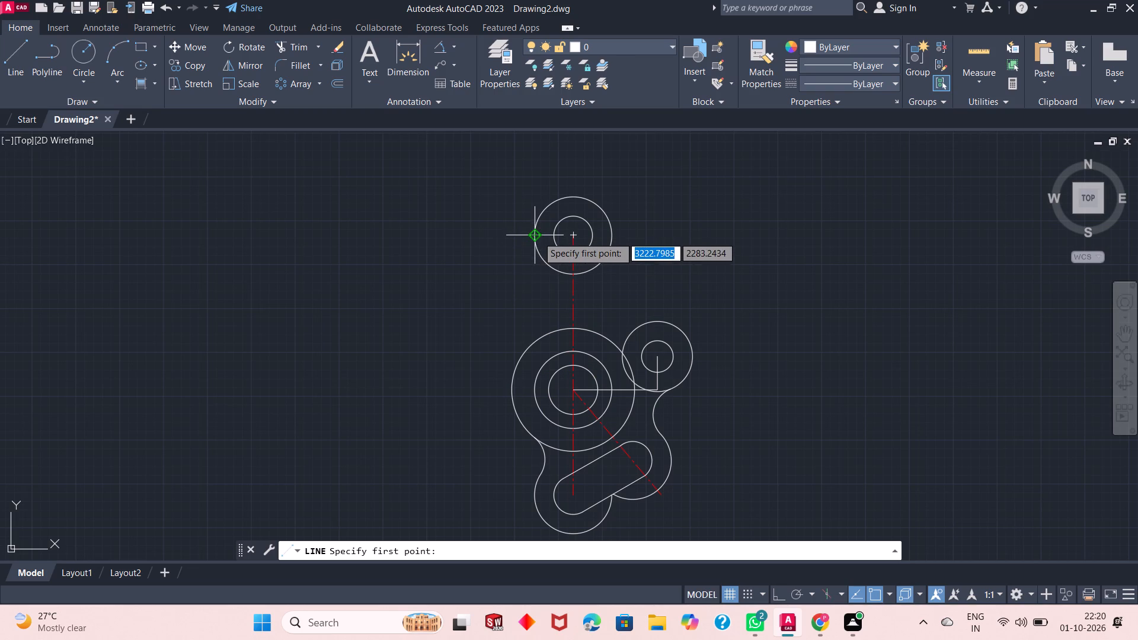
left_click(538, 236)
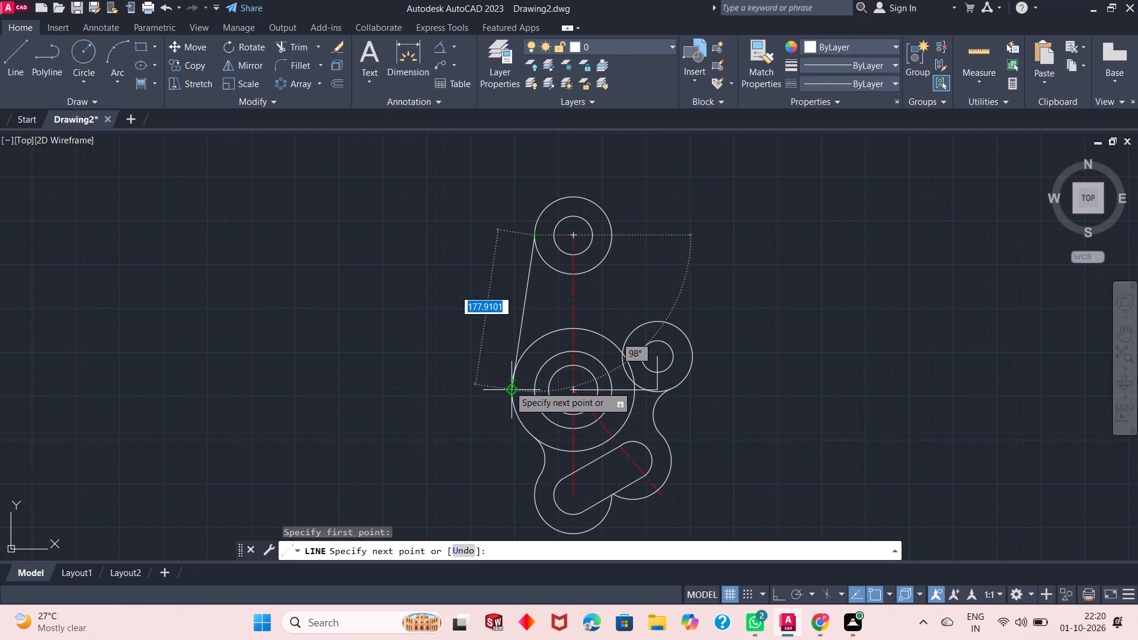
left_click(512, 377)
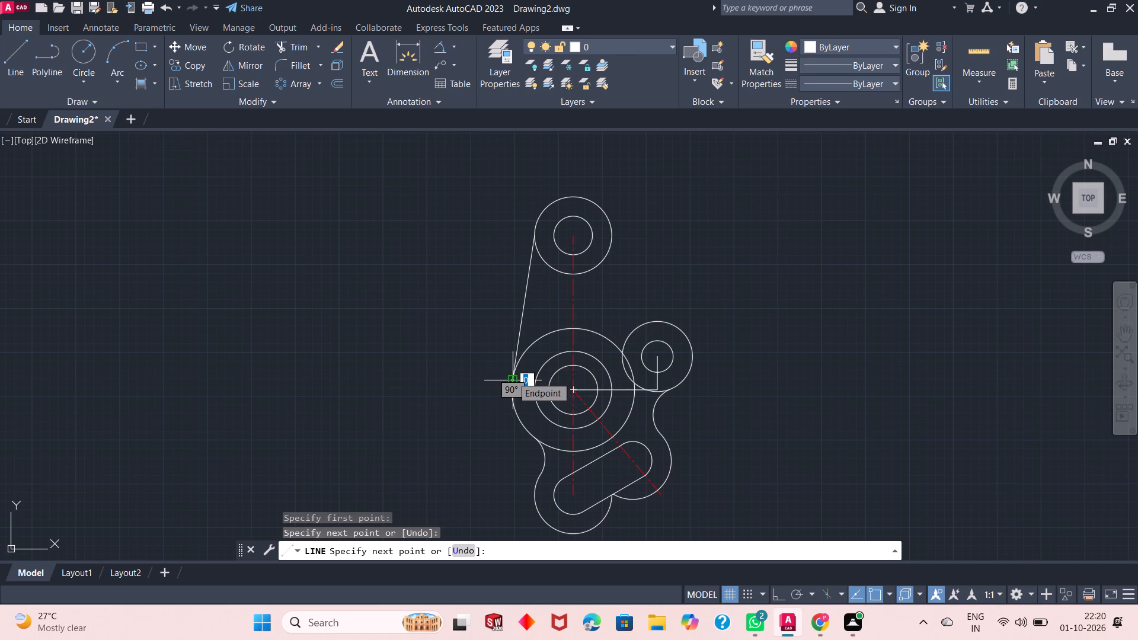
key("Escape")
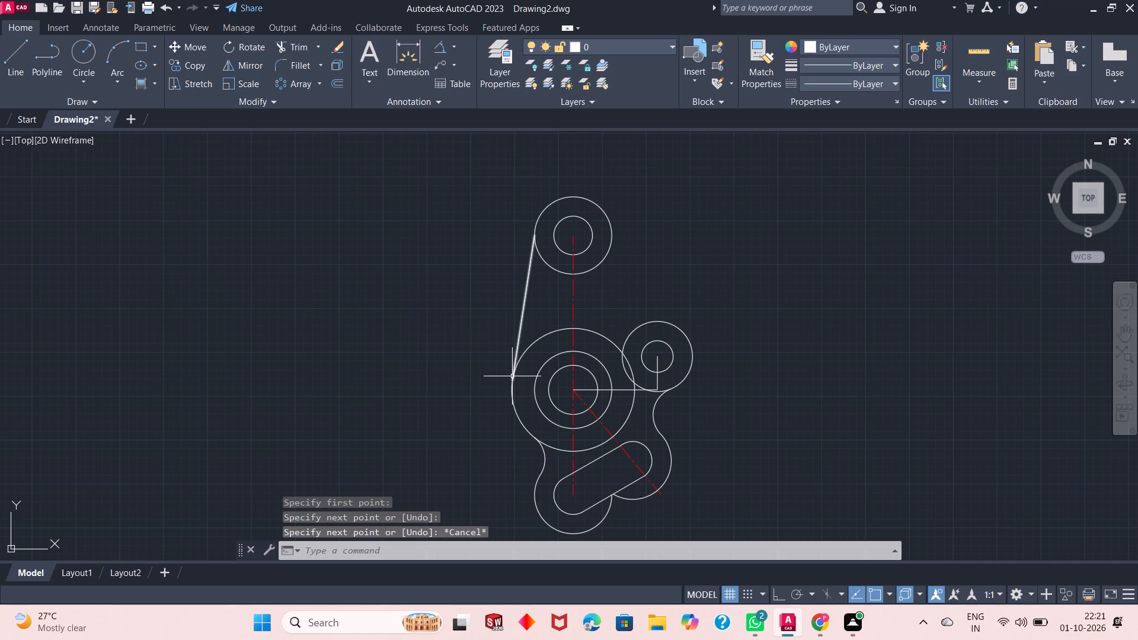
Fillet the top outer circle to the outer circle of the right-hand pair with a radius of 88.
scroll(554, 209, "down", 2)
scroll(547, 239, "up", 2)
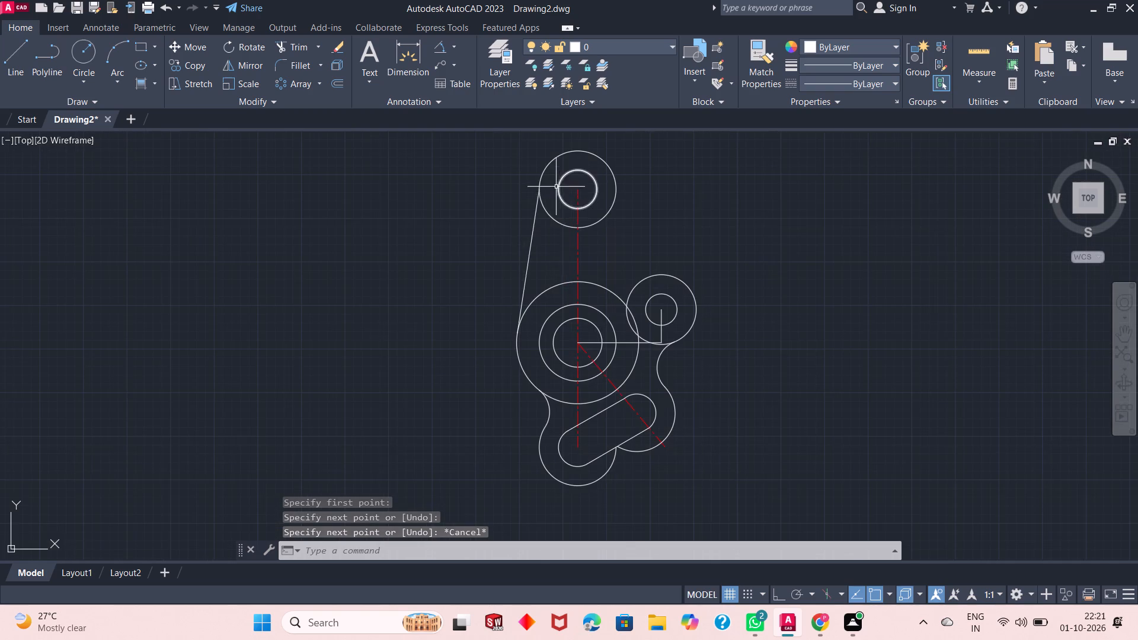
scroll(556, 187, "up", 1)
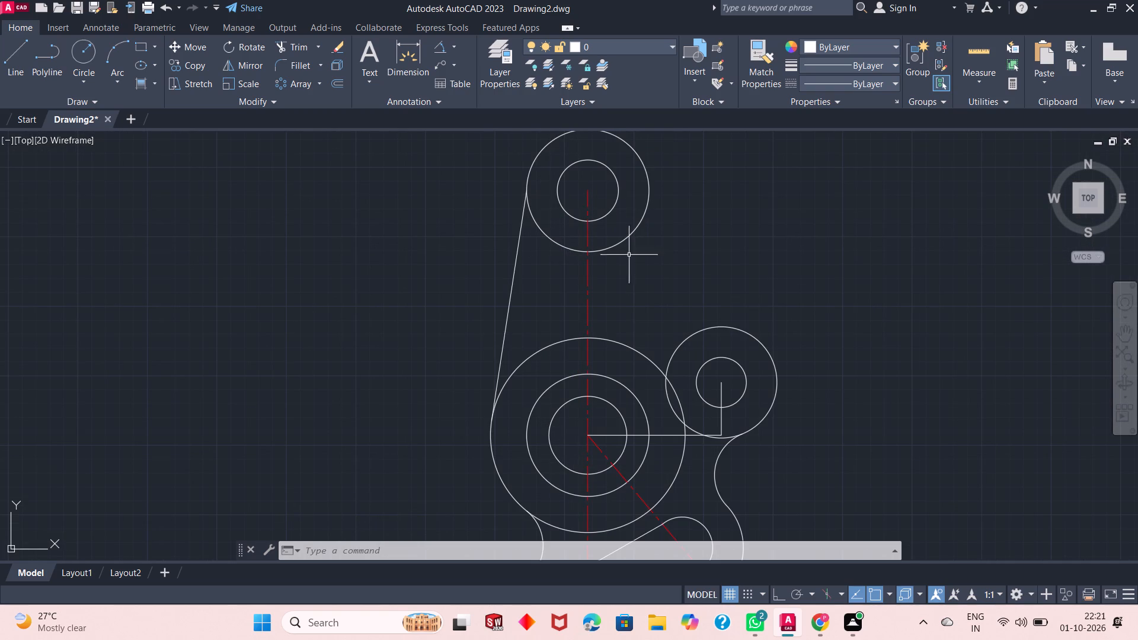
scroll(619, 279, "down", 1)
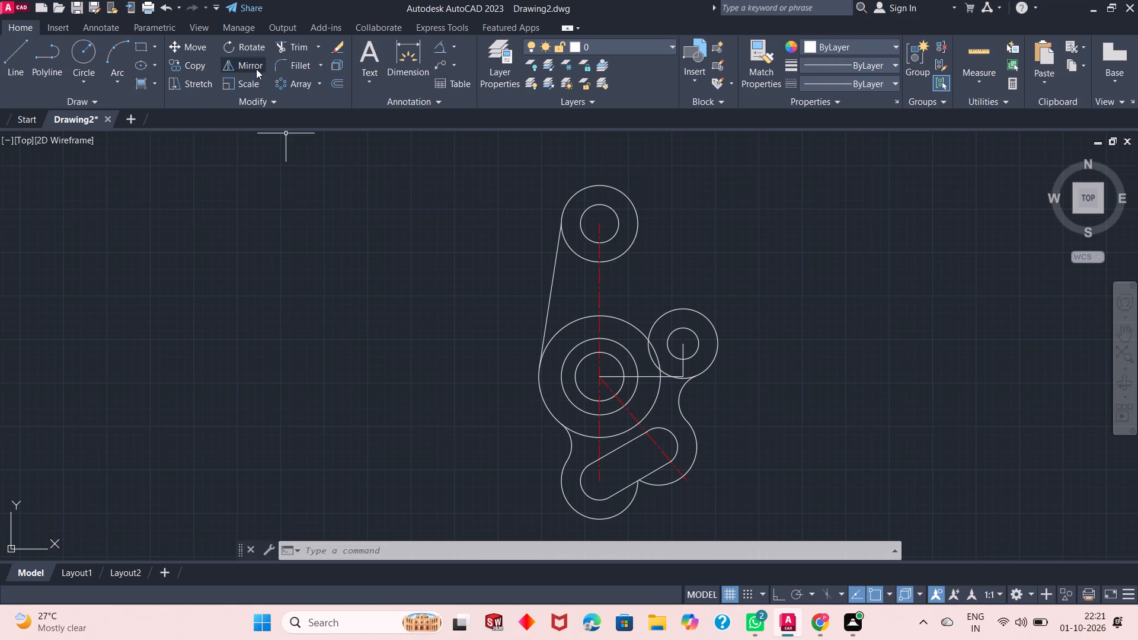
left_click(280, 68)
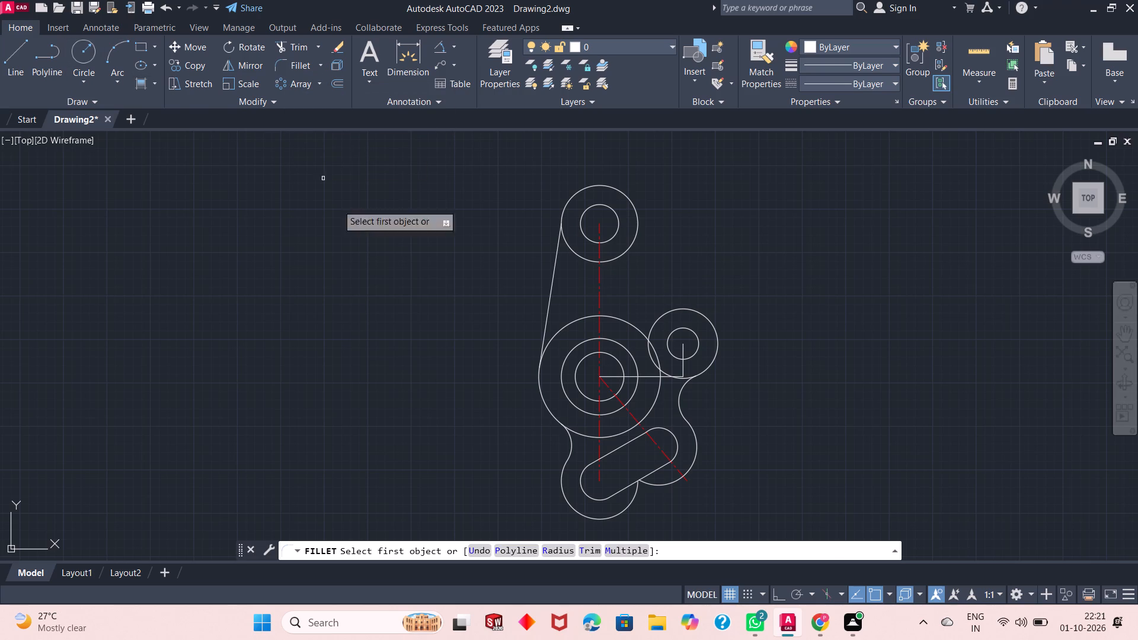
left_click(560, 550)
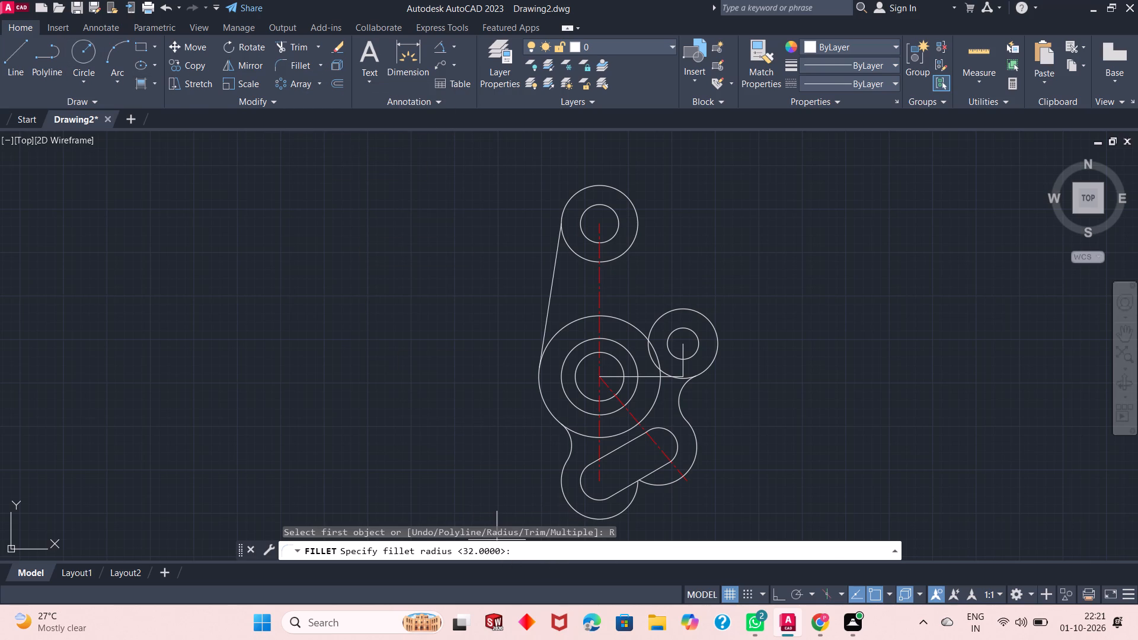
type("88")
key("Return")
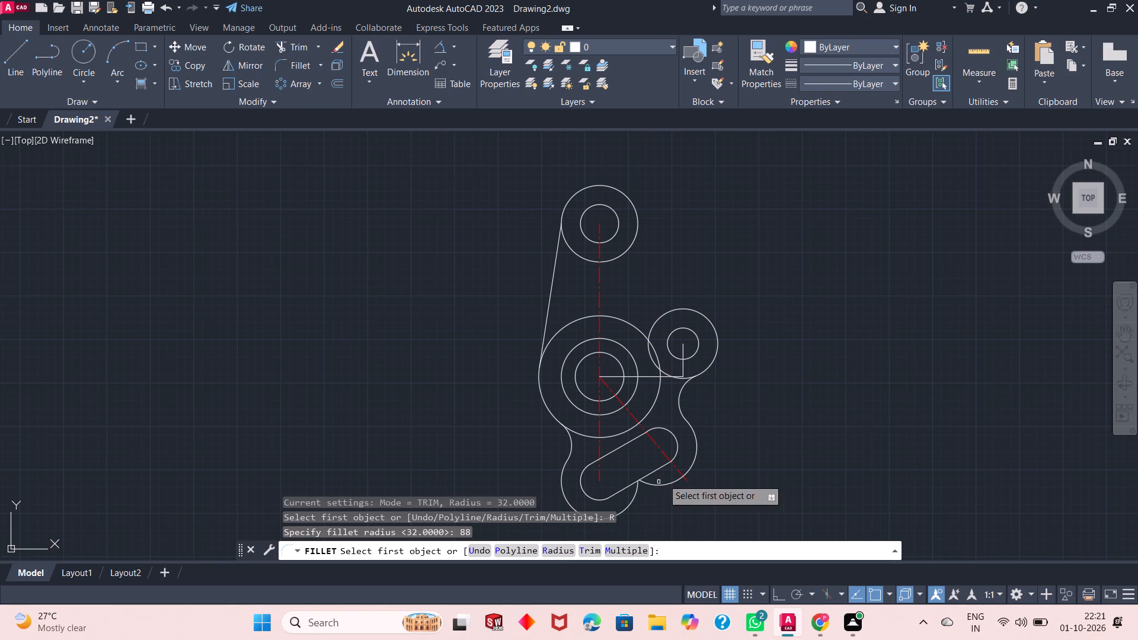
left_click(637, 231)
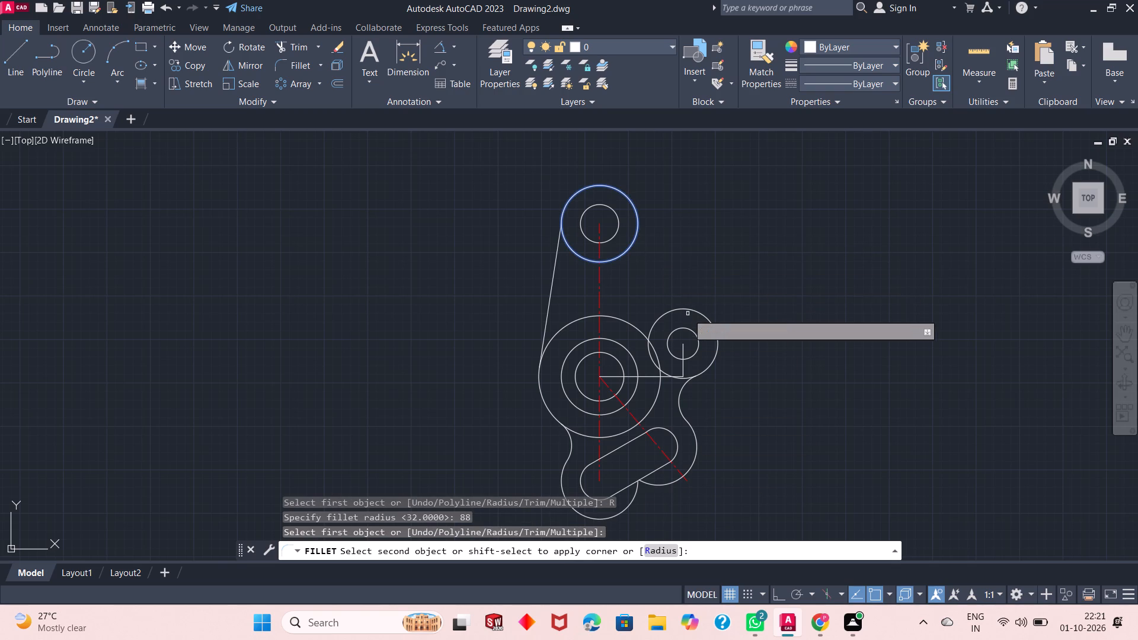
left_click(692, 311)
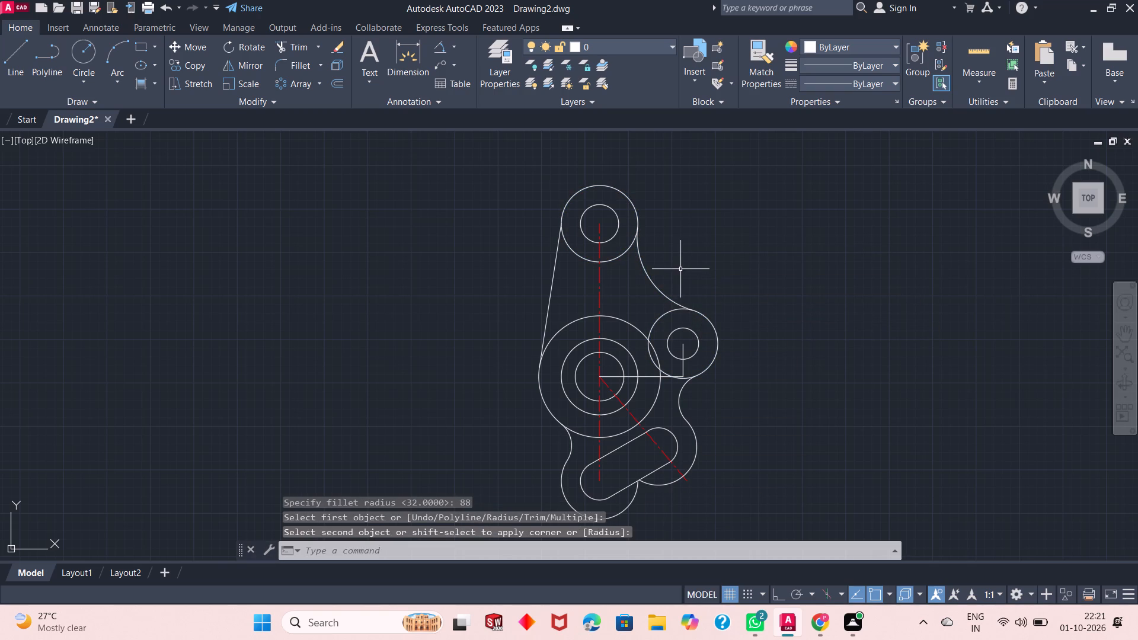
Trim away the radius-70 circle's upper arc and the inward-facing arc of the right-hand pair's outer circle.
scroll(661, 239, "down", 1)
scroll(661, 239, "up", 1)
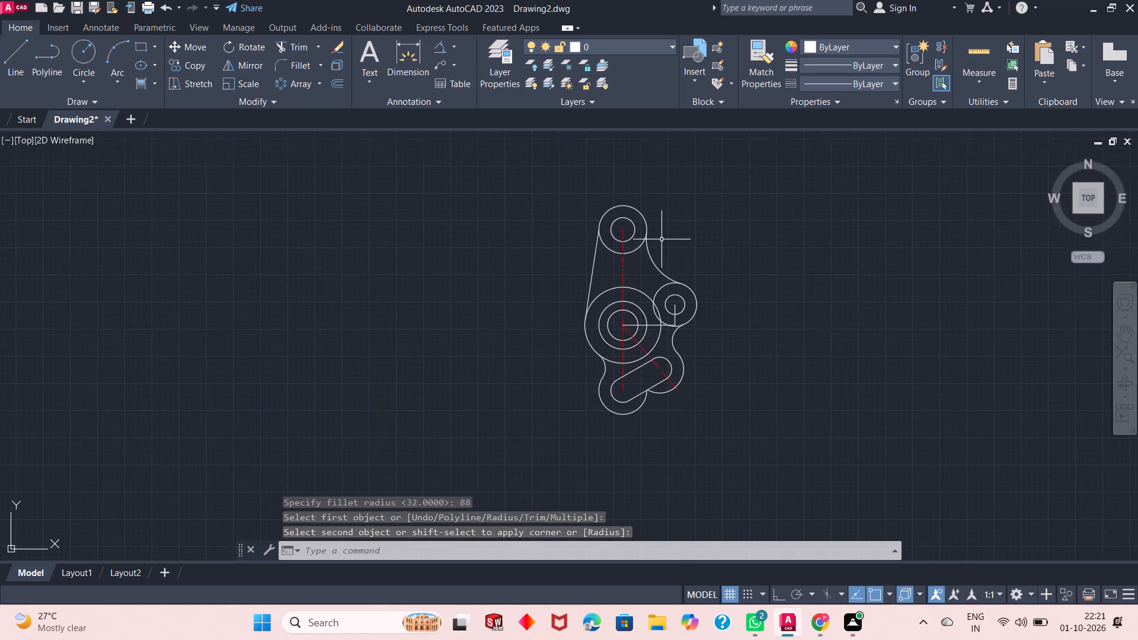
scroll(661, 239, "up", 1)
scroll(573, 302, "down", 2)
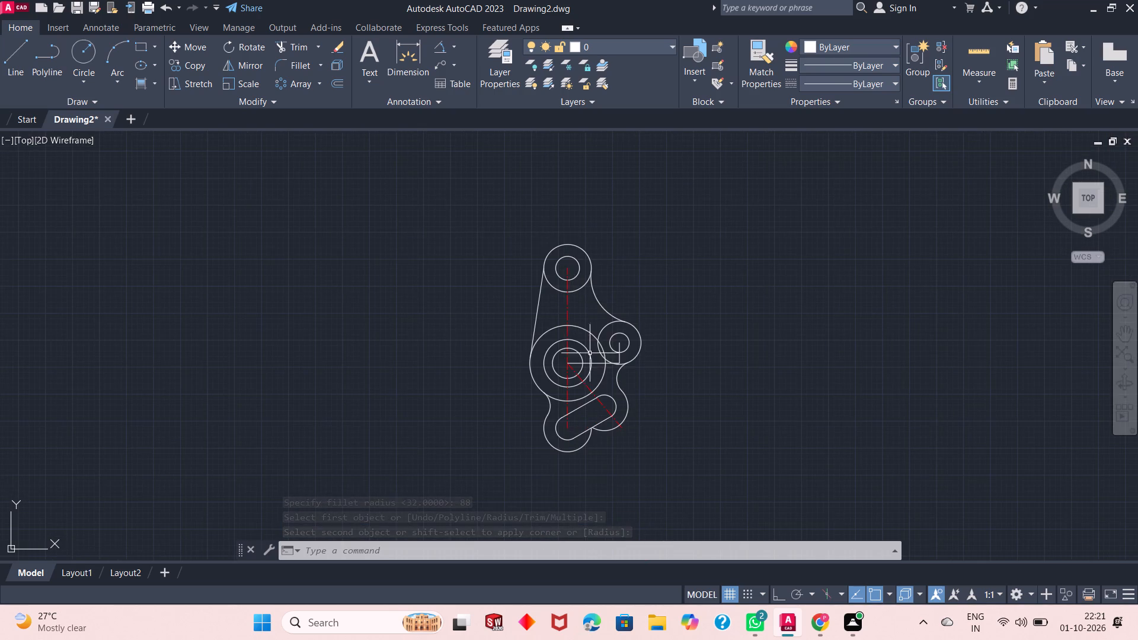
scroll(584, 378, "up", 1)
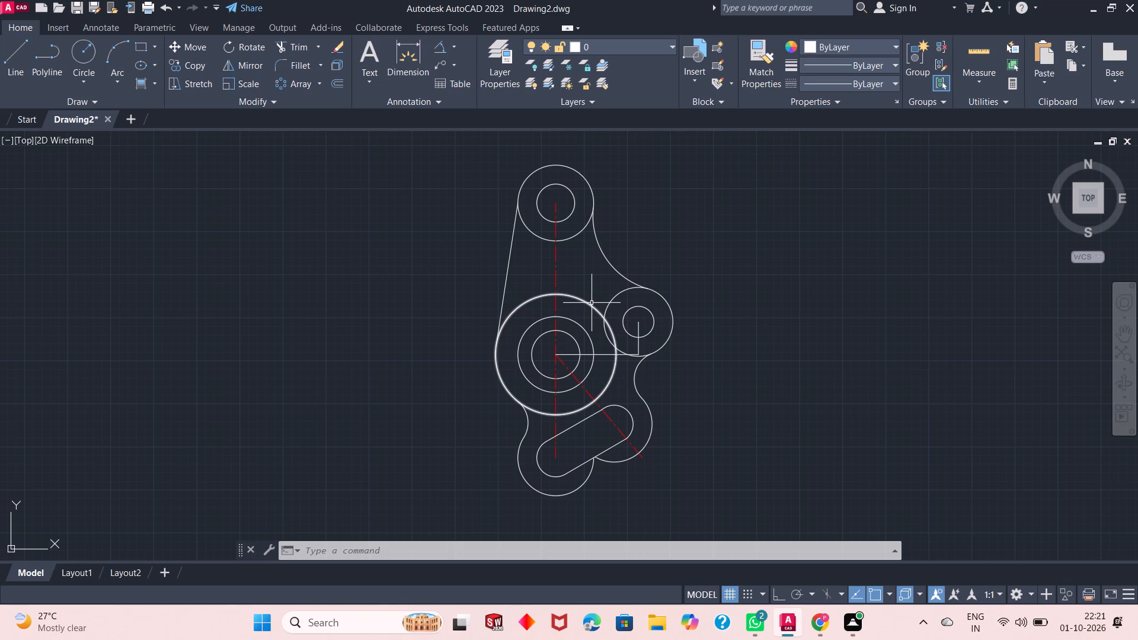
left_click(299, 50)
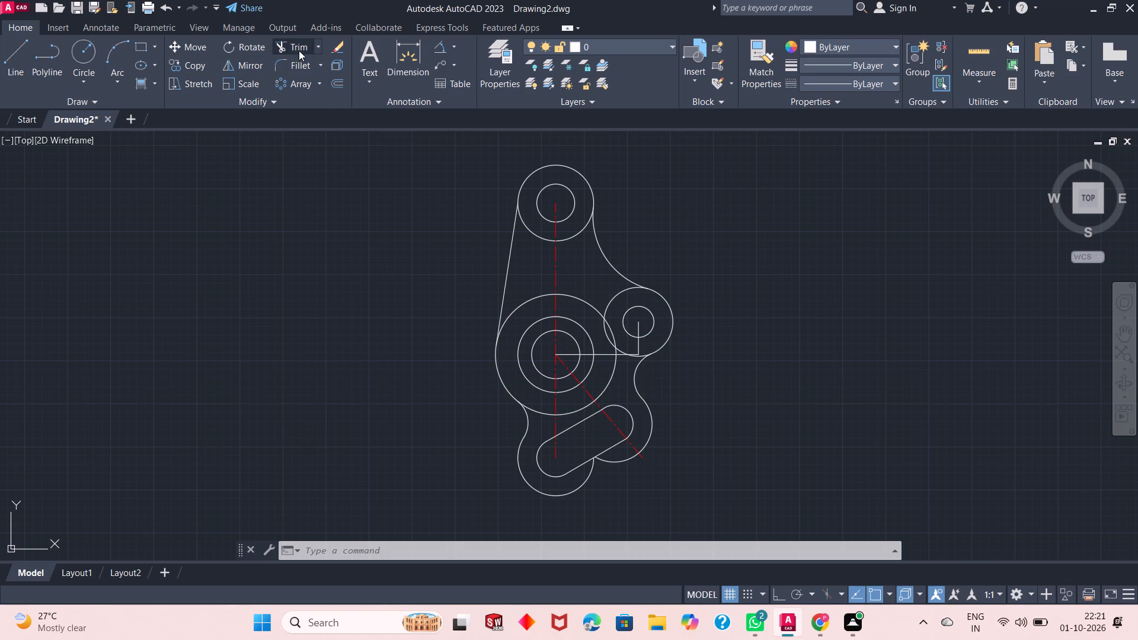
left_click(563, 294)
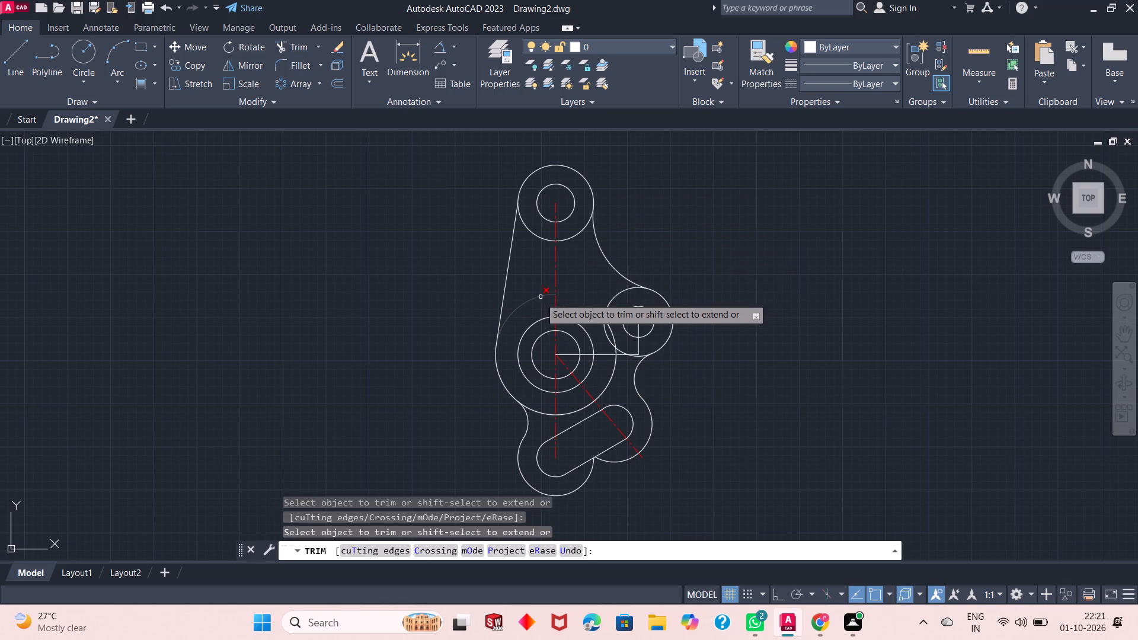
left_click(540, 297)
left_click(609, 329)
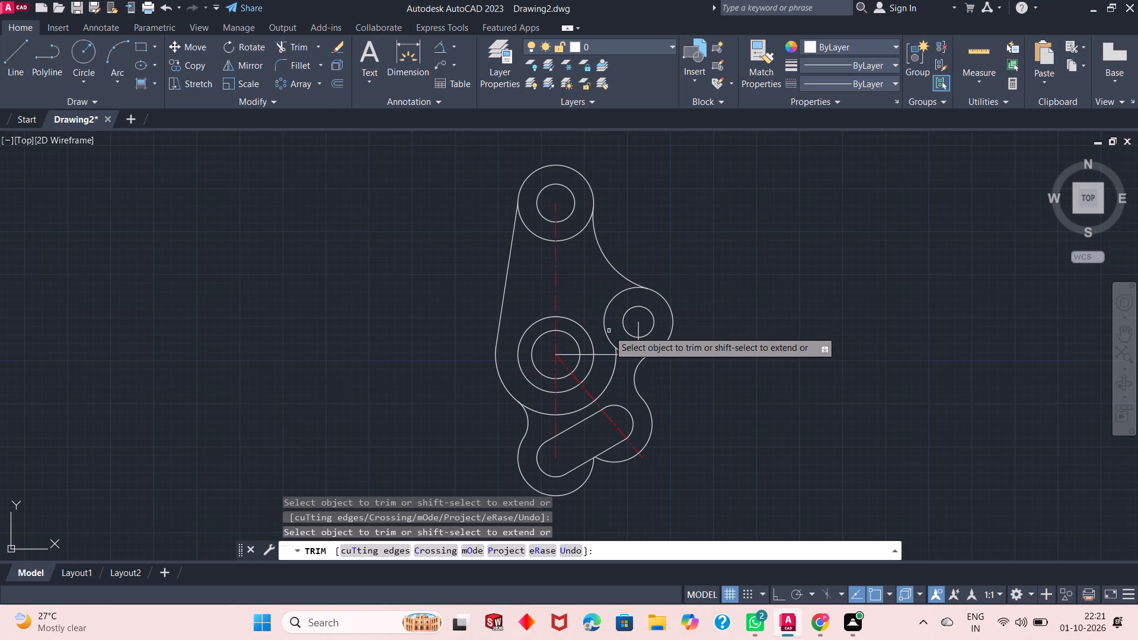
left_click(609, 331)
left_click(602, 341)
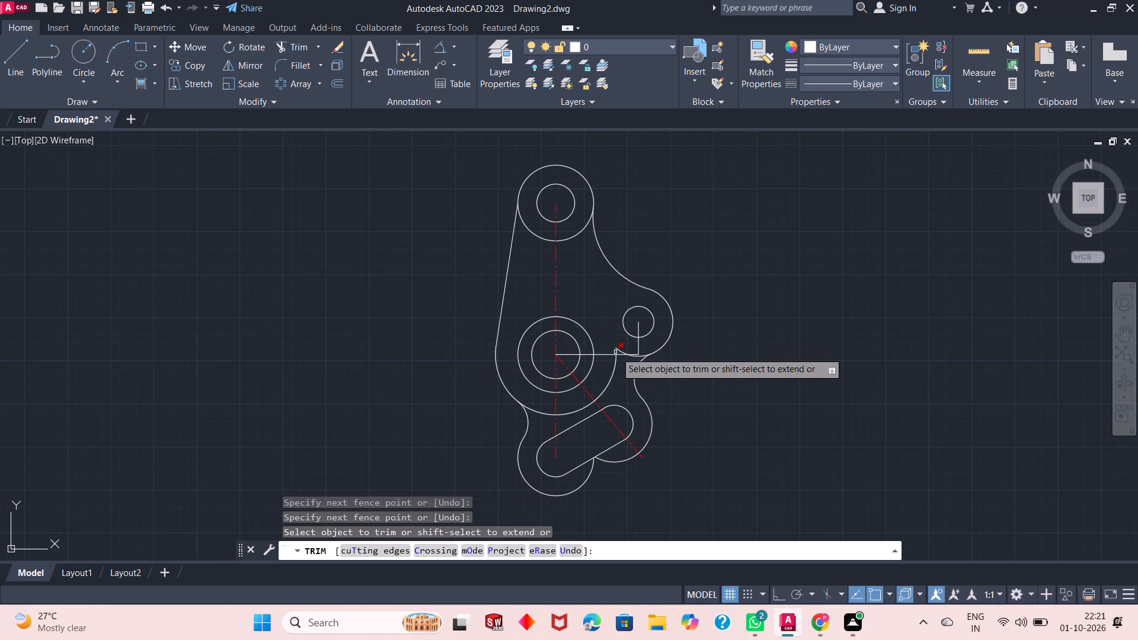
scroll(616, 351, "up", 2)
left_click(626, 350)
left_click(617, 354)
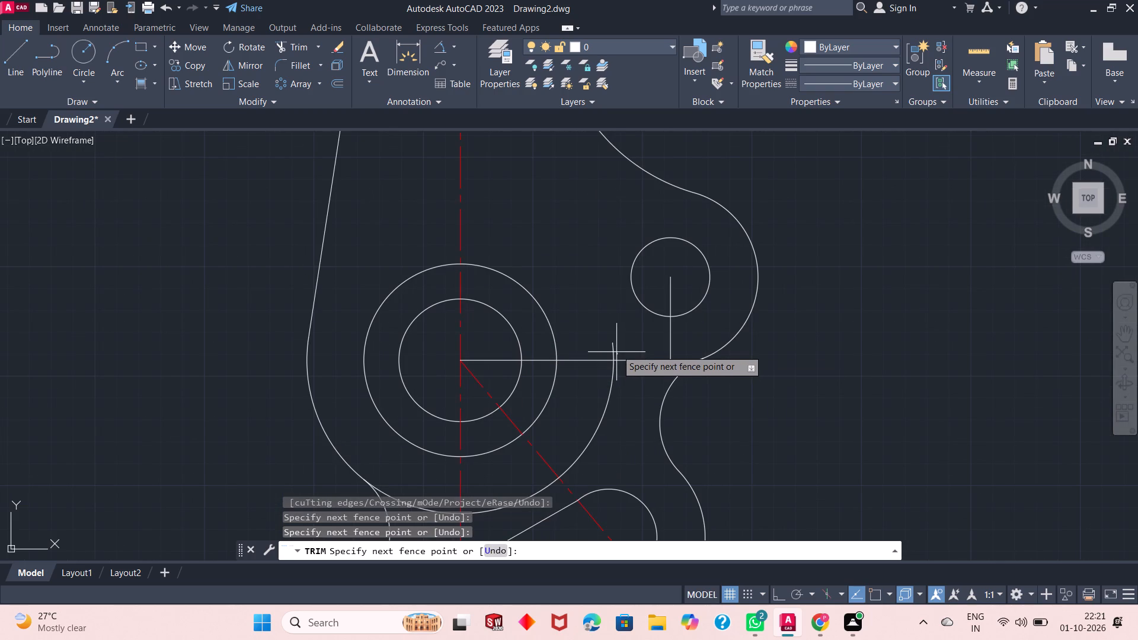
right_click(616, 343)
left_click(632, 349)
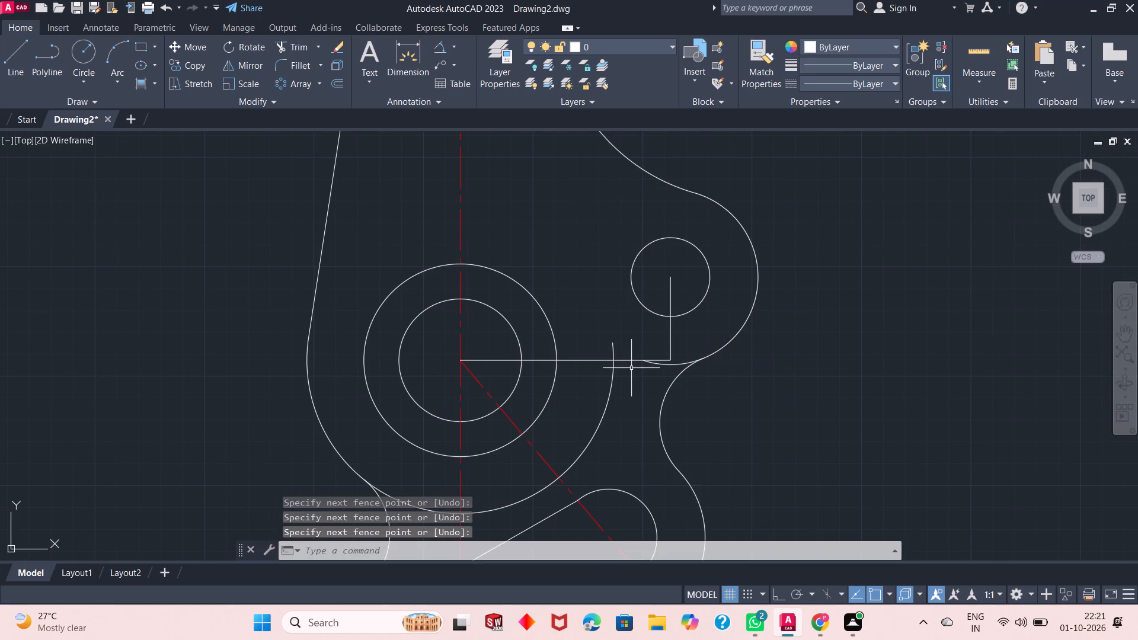
Erase the horizontal and vertical construction lines that locate the right-hand circle's center from the middle circles.
left_click(623, 361)
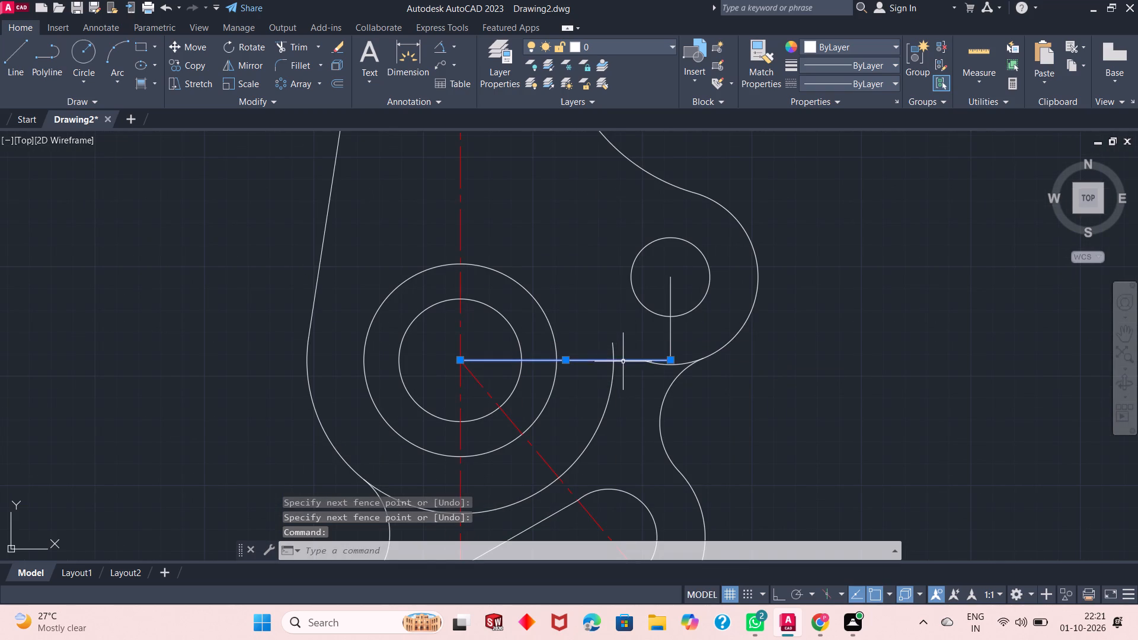
left_click(669, 334)
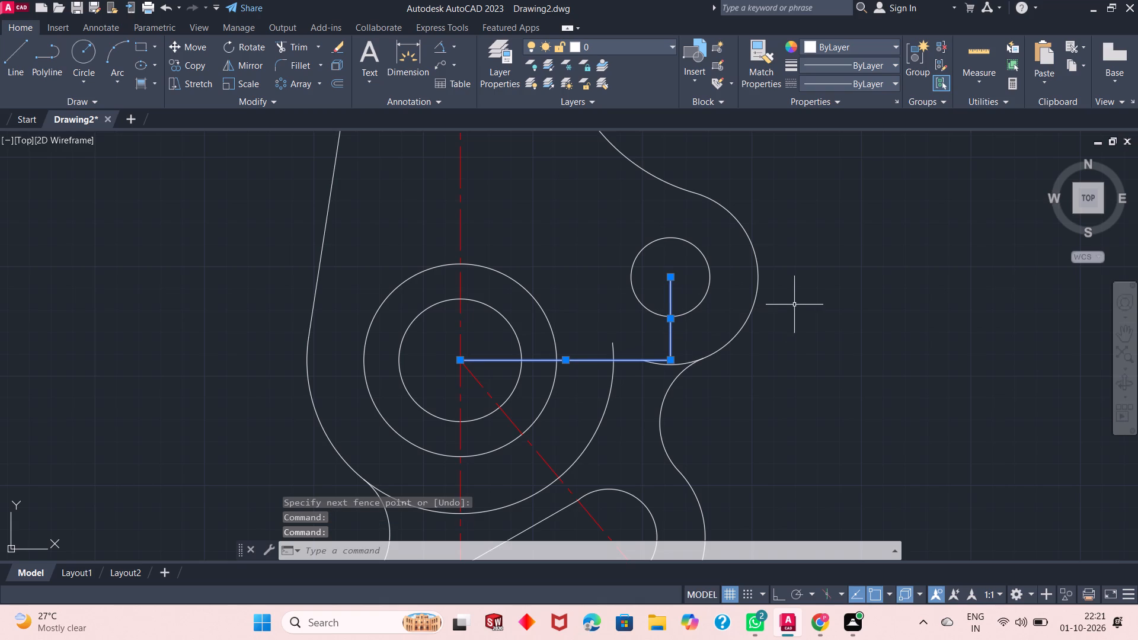
right_click(796, 305)
left_click(826, 335)
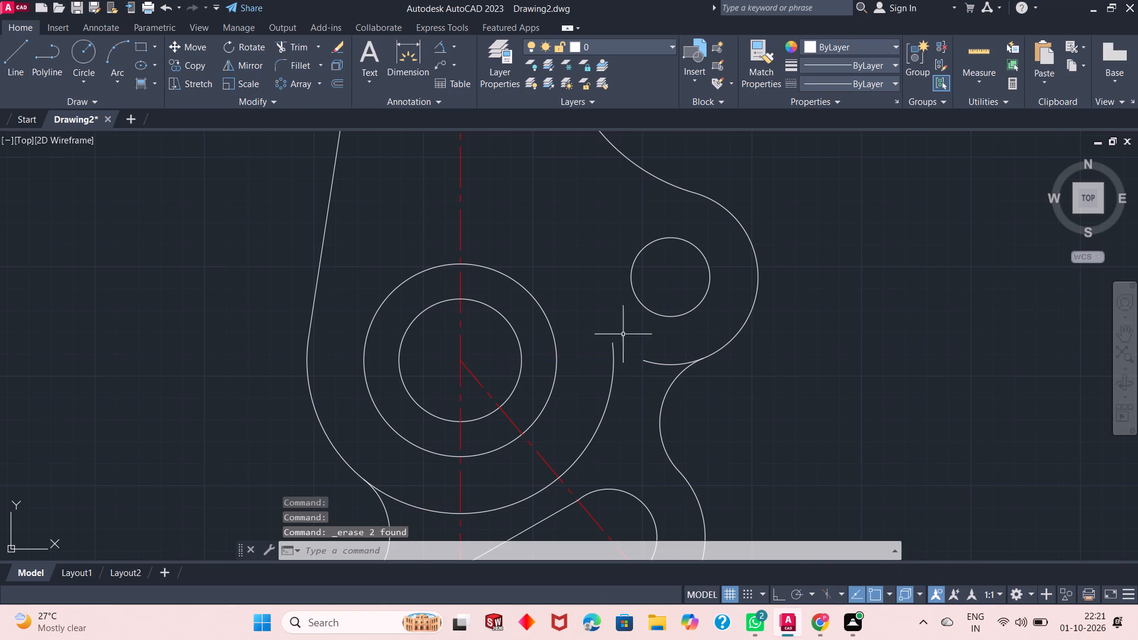
Trim away the radius-70 circle's remaining inner arc at the lower right and the right-hand outer circle's leftover tail.
scroll(583, 358, "down", 1)
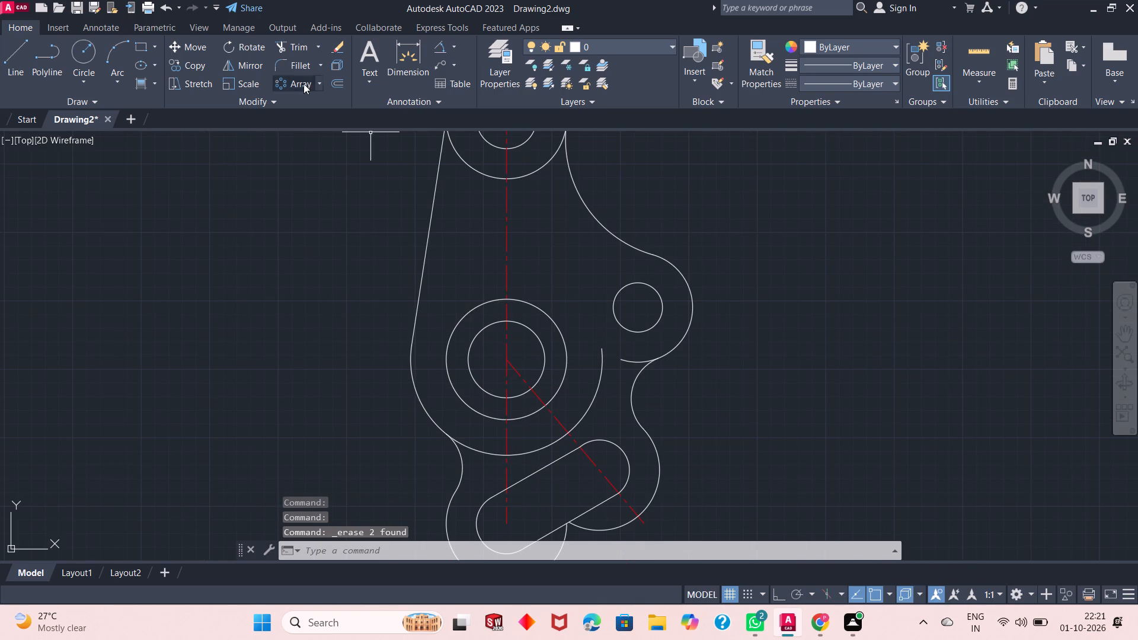
left_click(298, 48)
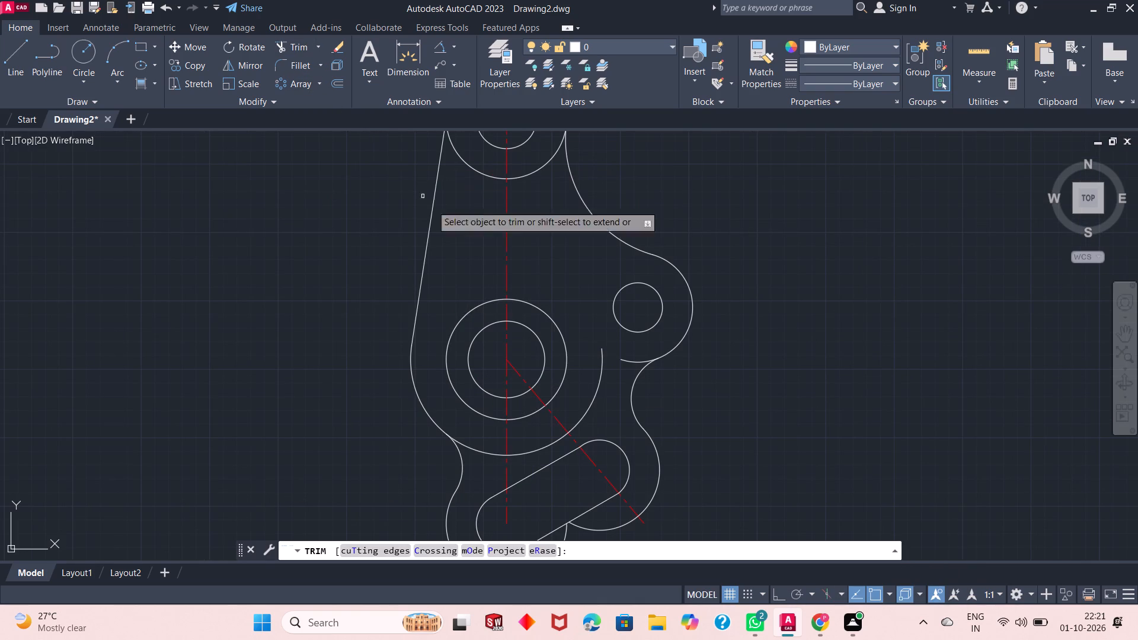
left_click(592, 399)
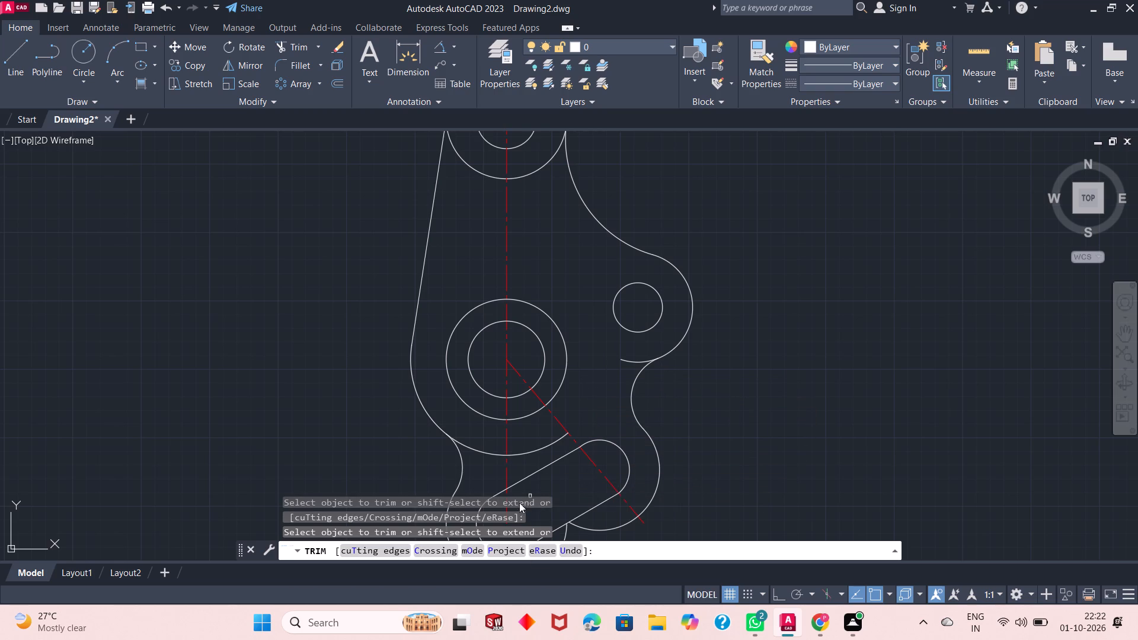
left_click(535, 451)
left_click(488, 457)
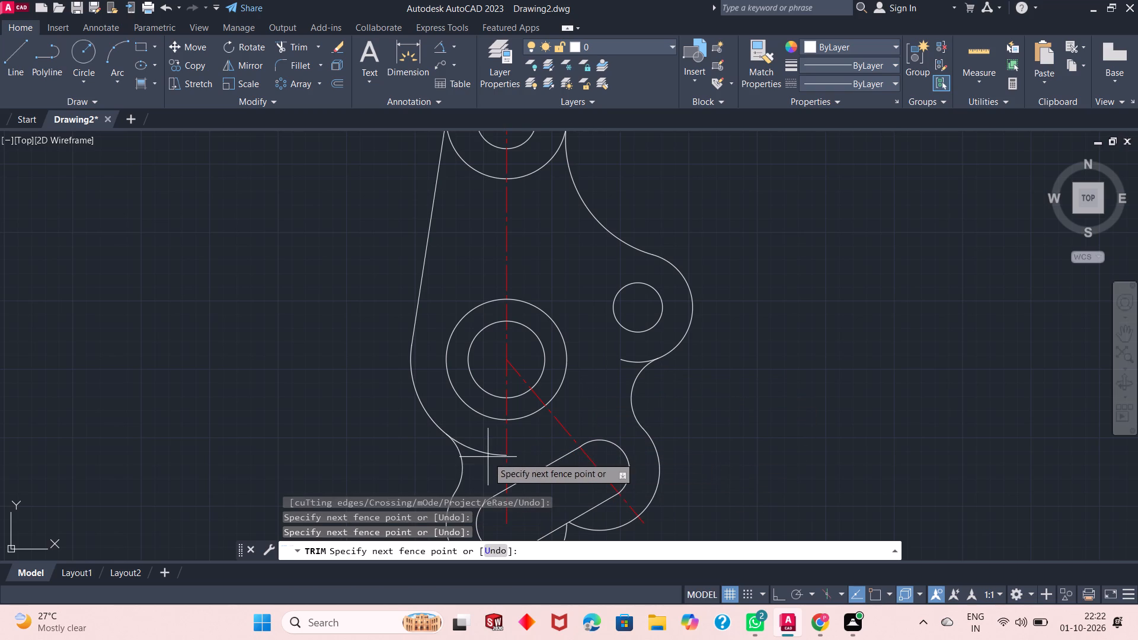
left_click(485, 452)
left_click(622, 361)
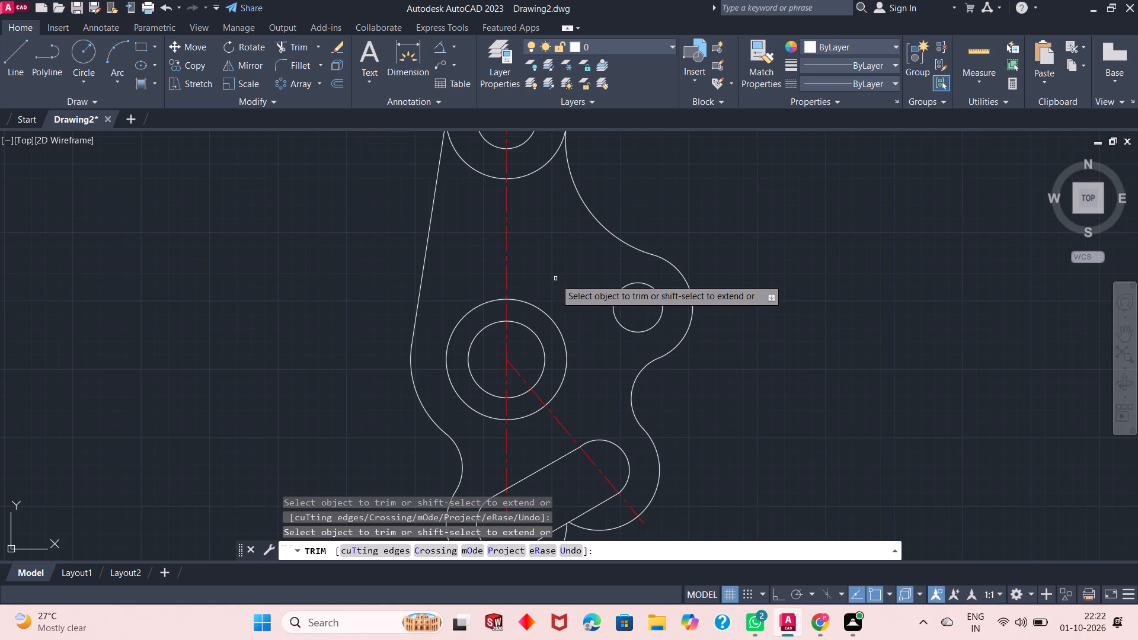
Trim away the lower inner arc of the top outer circle between the side line and the radius-88 fillet.
scroll(555, 279, "down", 1)
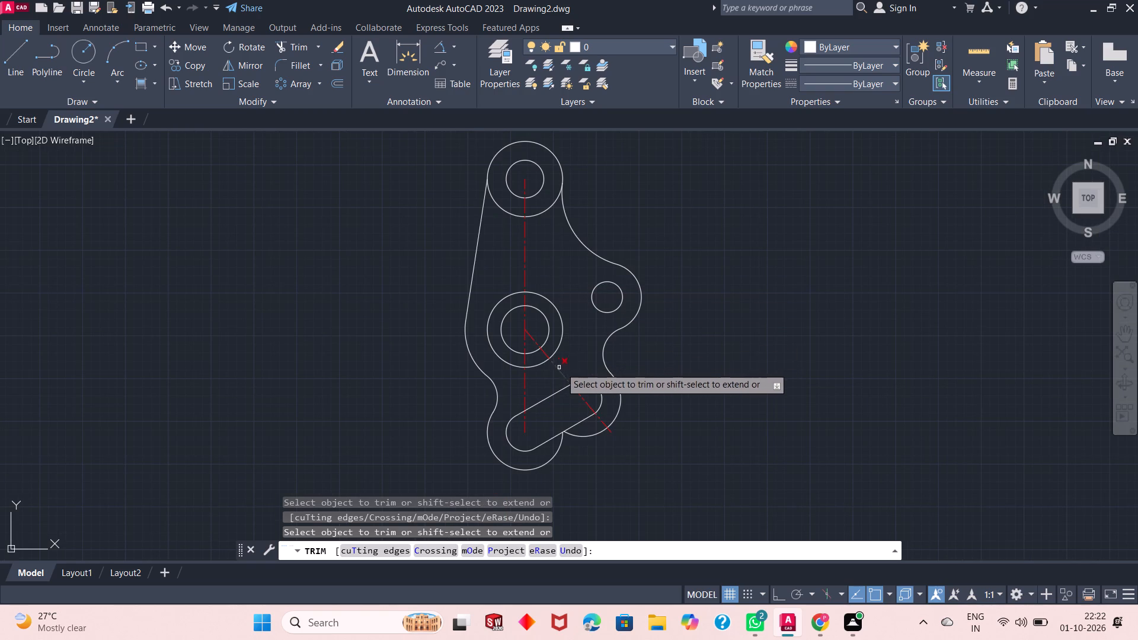
scroll(574, 319, "down", 1)
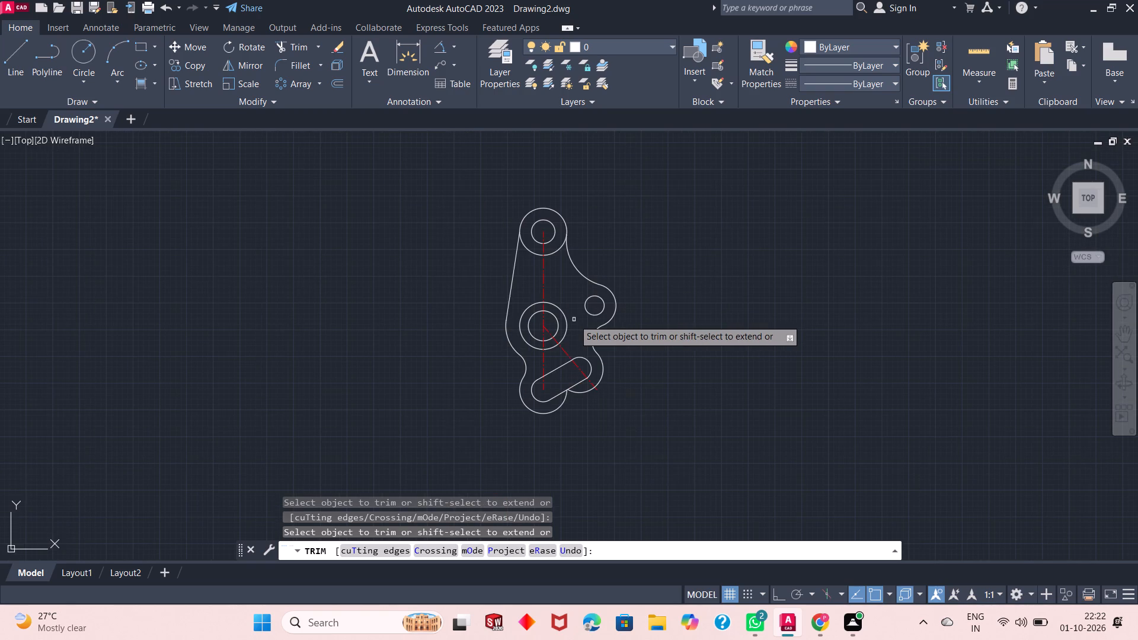
scroll(574, 319, "up", 1)
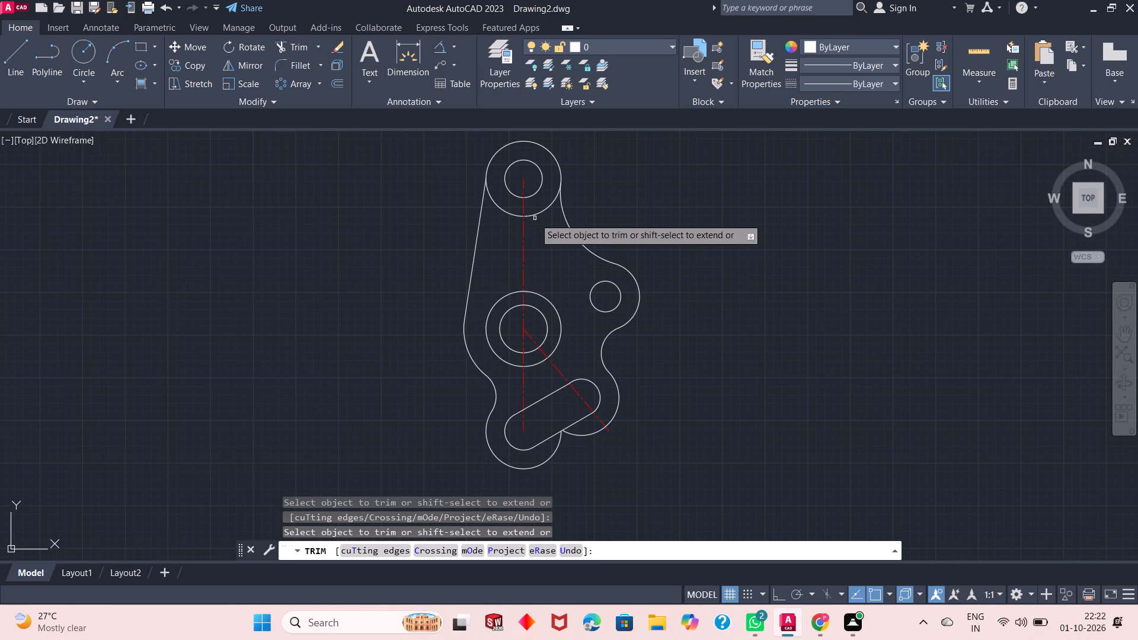
left_click(538, 211)
left_click(503, 212)
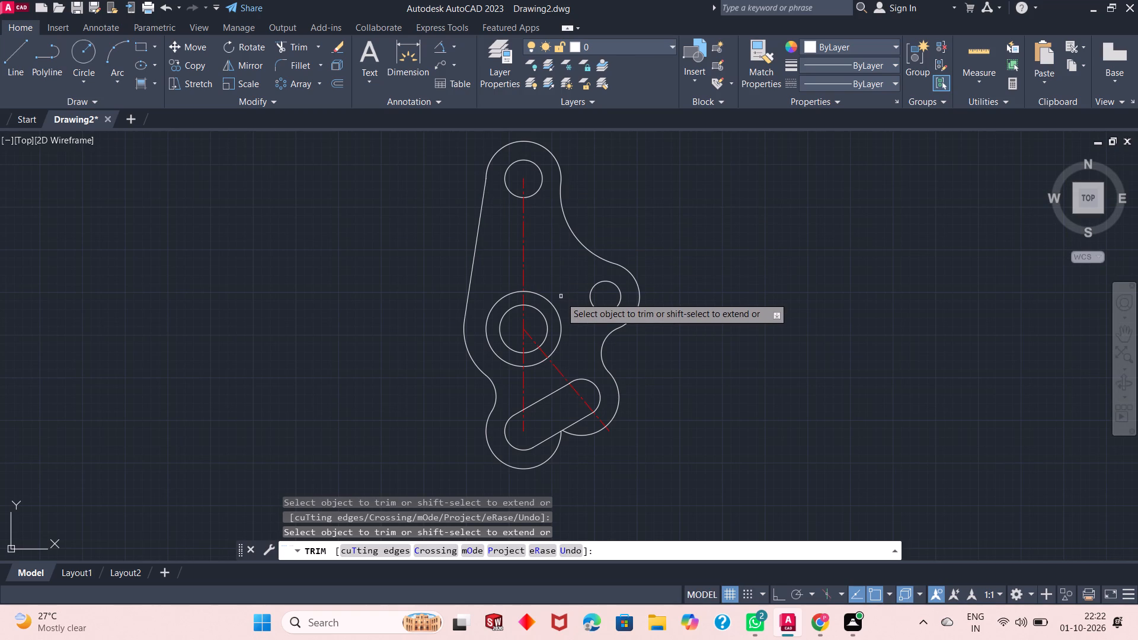
scroll(542, 258, "down", 1)
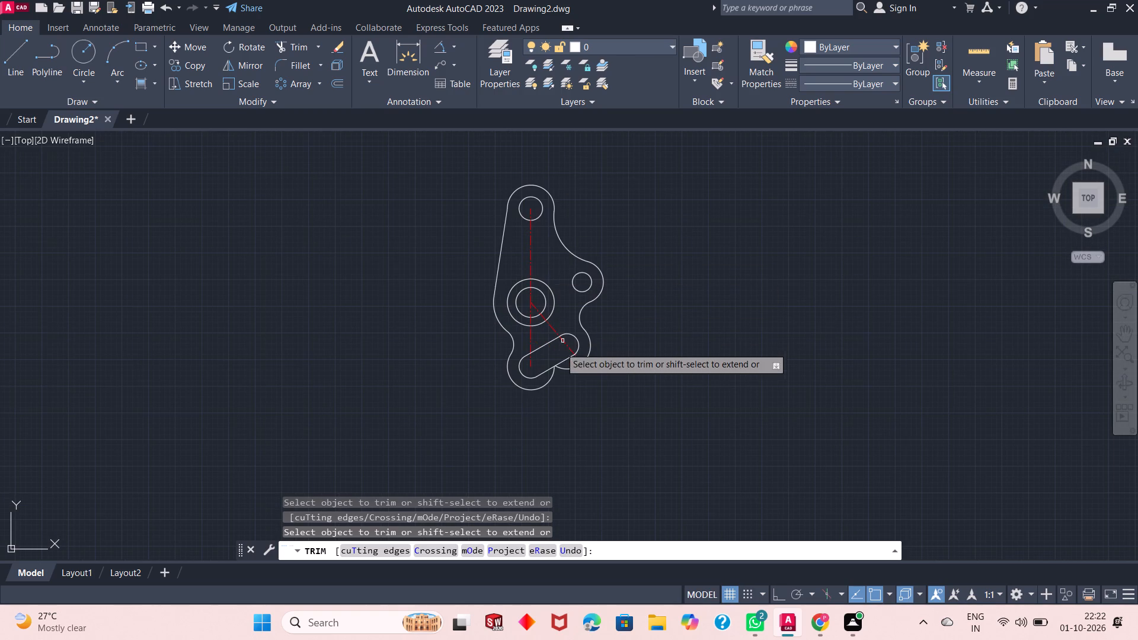
scroll(554, 382, "up", 1)
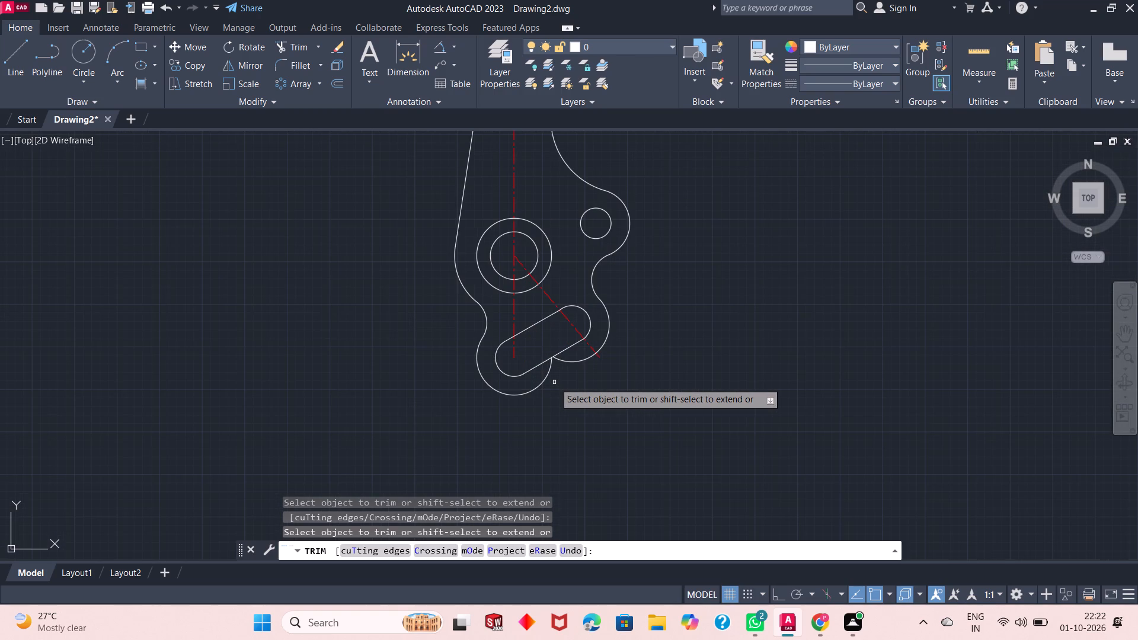
right_click(656, 273)
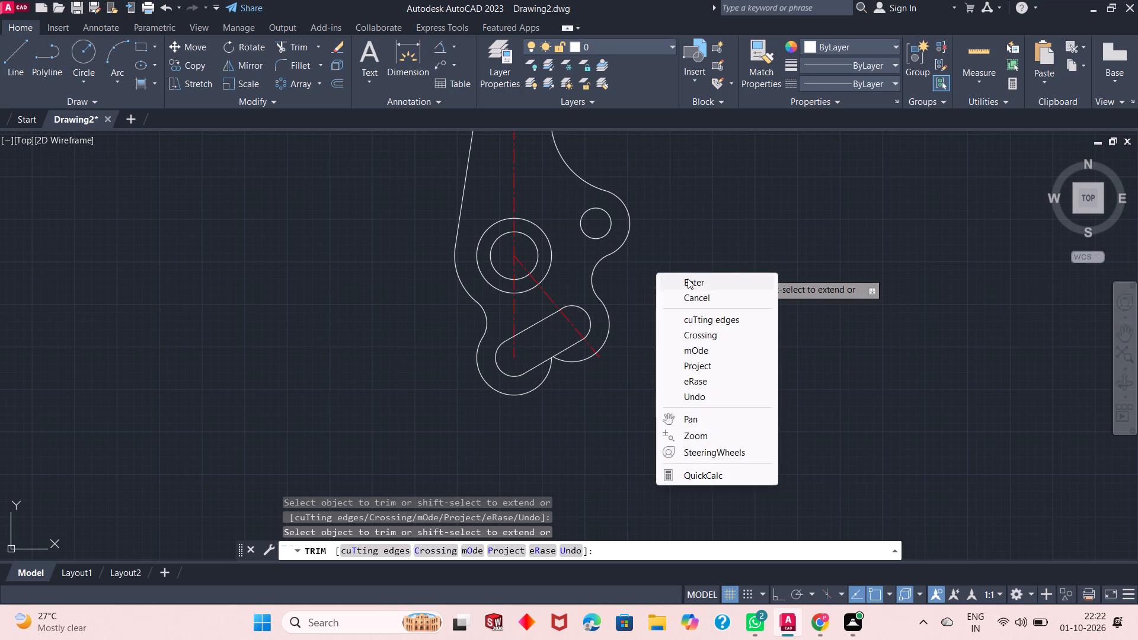
left_click(688, 279)
Draw a line about 86 units long joining the slotted link's two outer end arcs along its lower side.
left_click(23, 63)
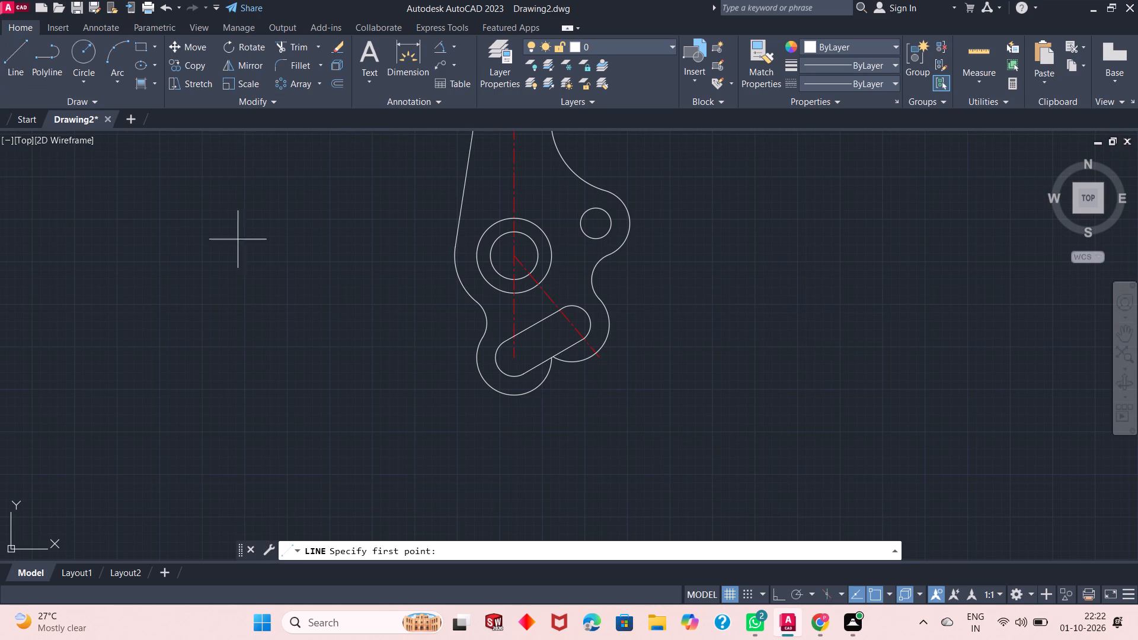
scroll(550, 412, "up", 2)
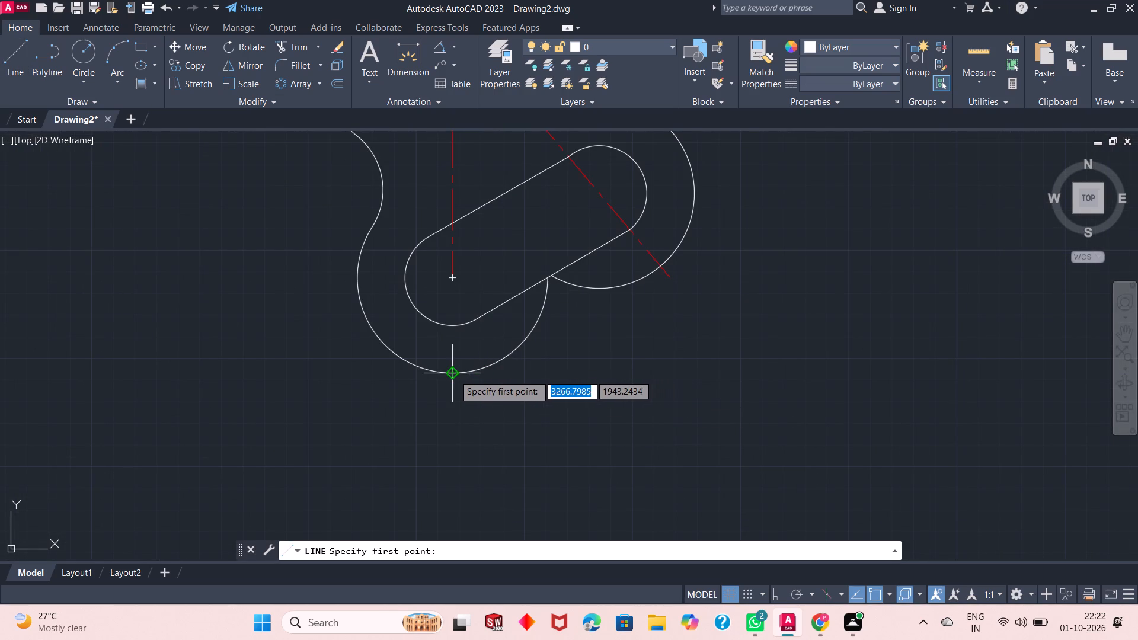
left_click(659, 267)
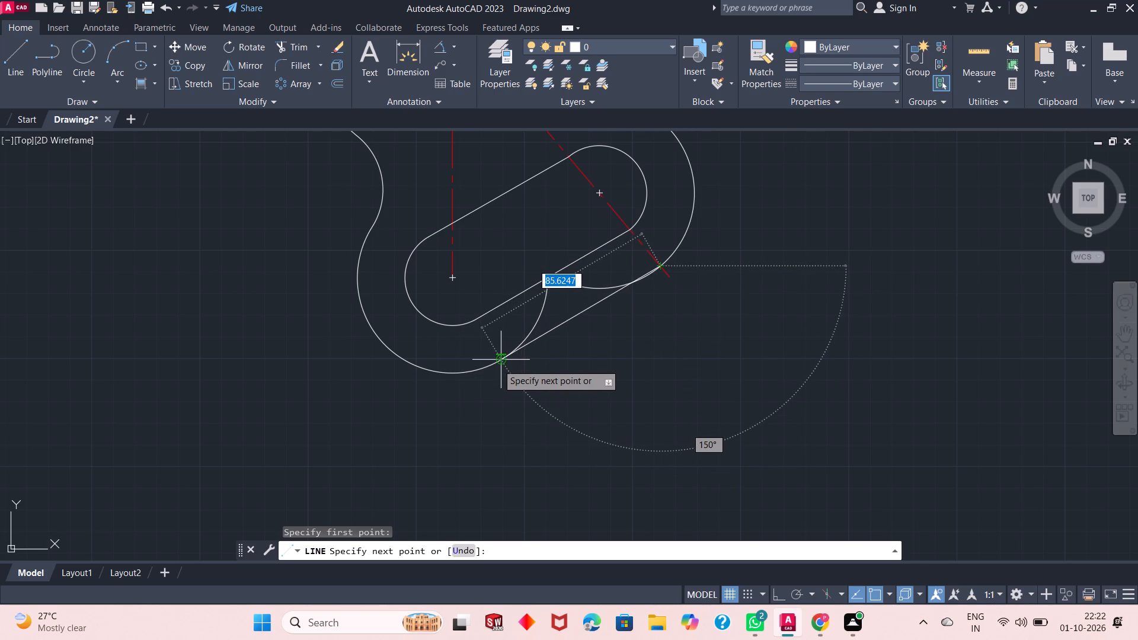
left_click(497, 364)
key("Escape")
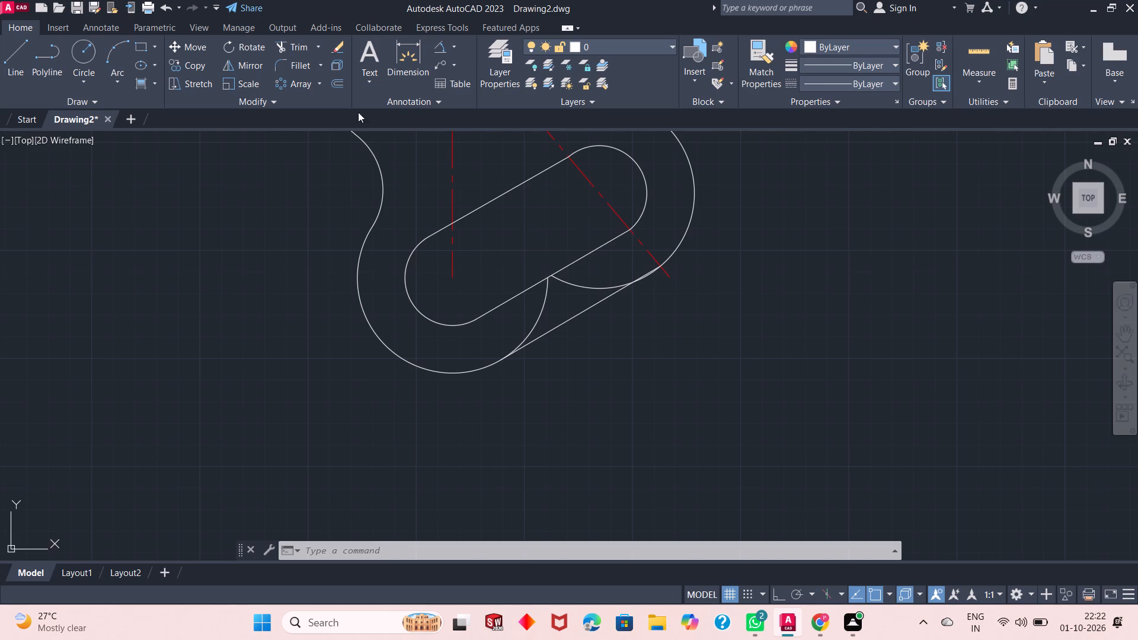
Trim away the two outer end arcs' portions lying between the new lower line and the slot.
left_click(290, 52)
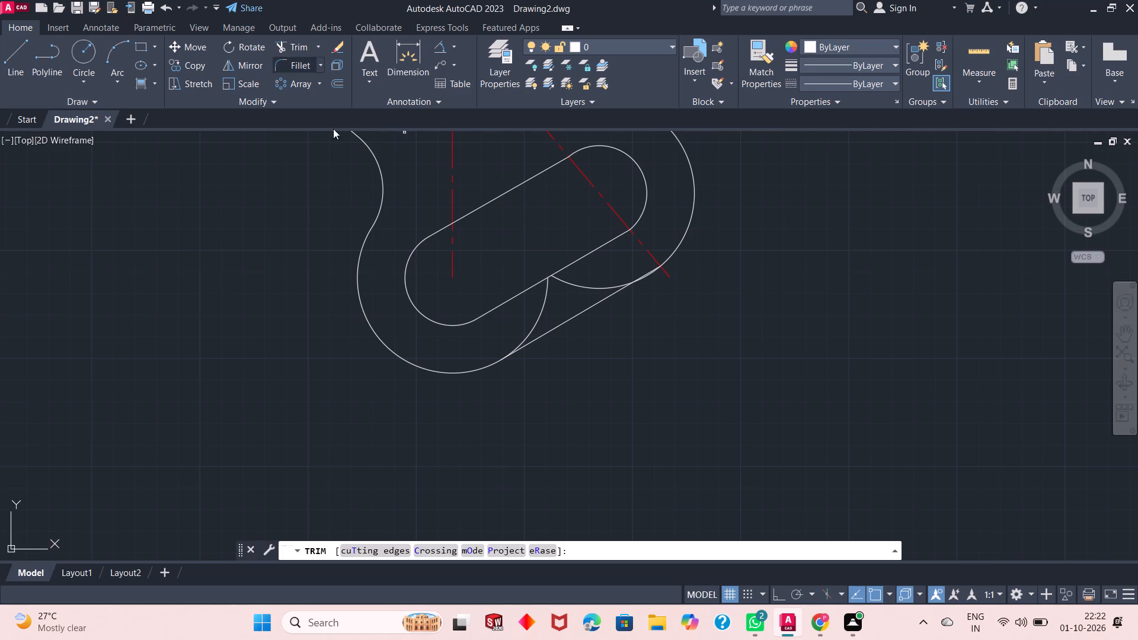
left_click(603, 276)
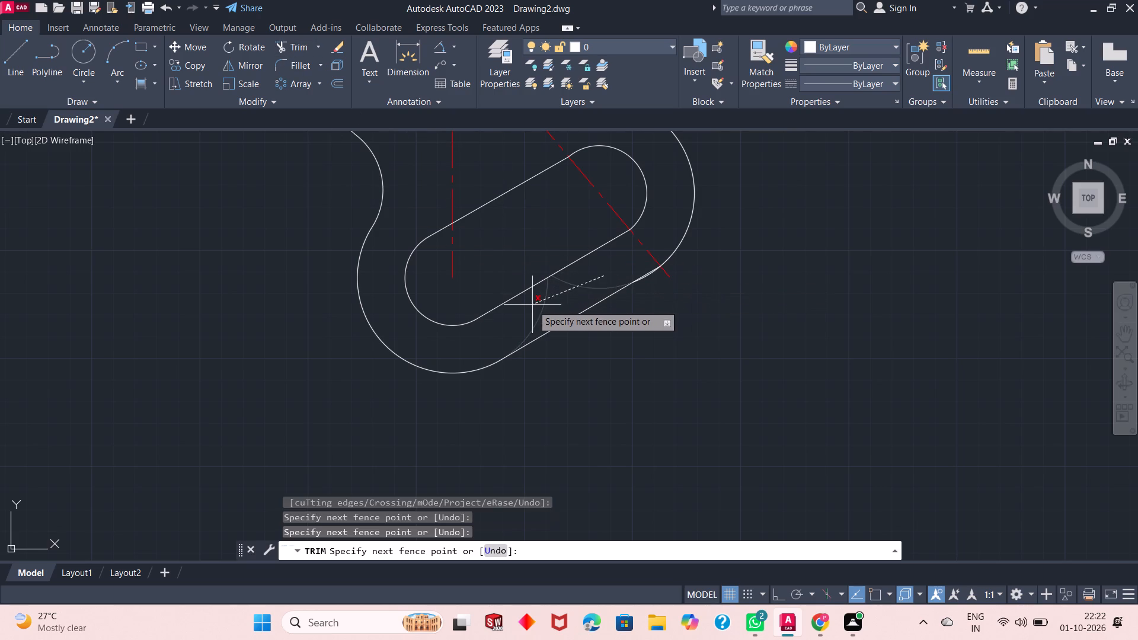
left_click(531, 305)
scroll(587, 350, "up", 2)
scroll(587, 364, "down", 4)
scroll(567, 311, "down", 1)
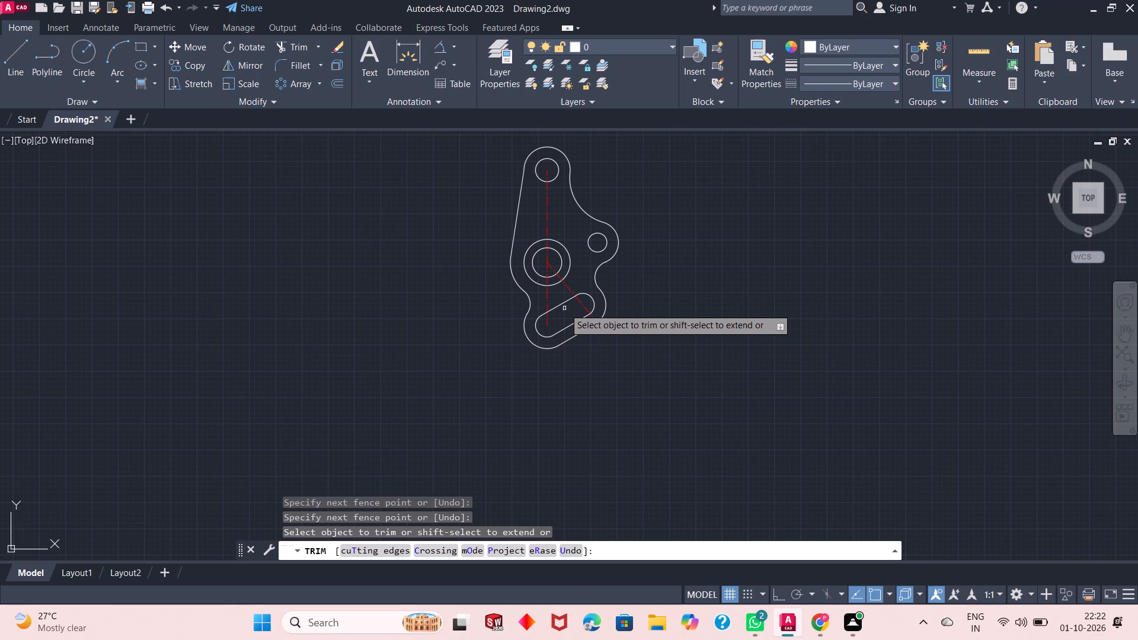
scroll(564, 312, "down", 2)
scroll(565, 260, "up", 1)
scroll(570, 312, "up", 1)
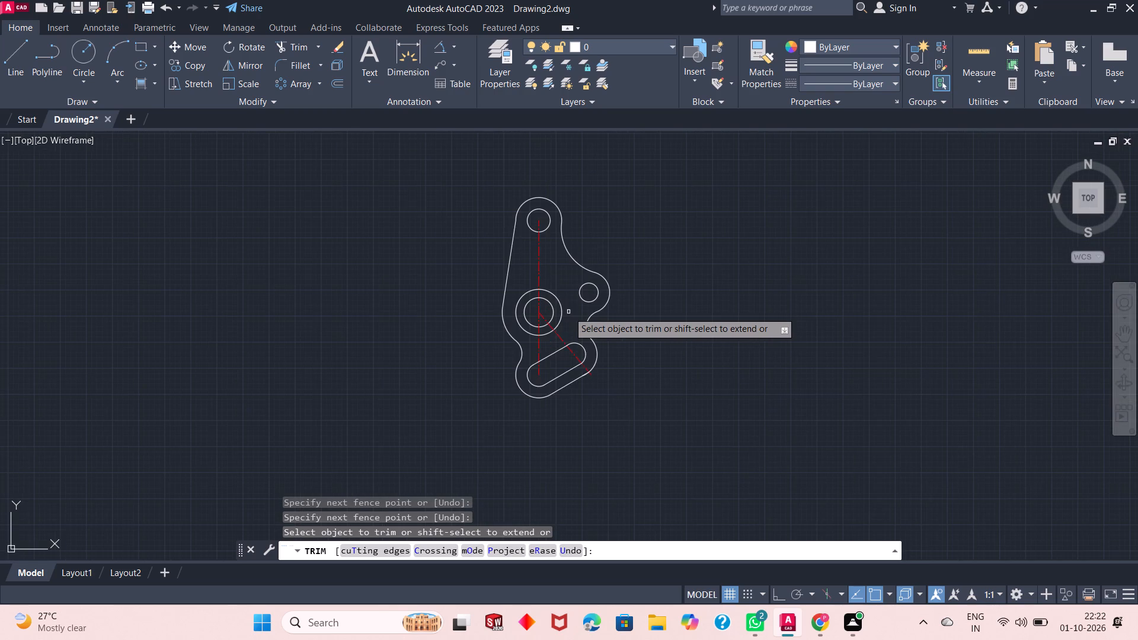
scroll(568, 312, "up", 1)
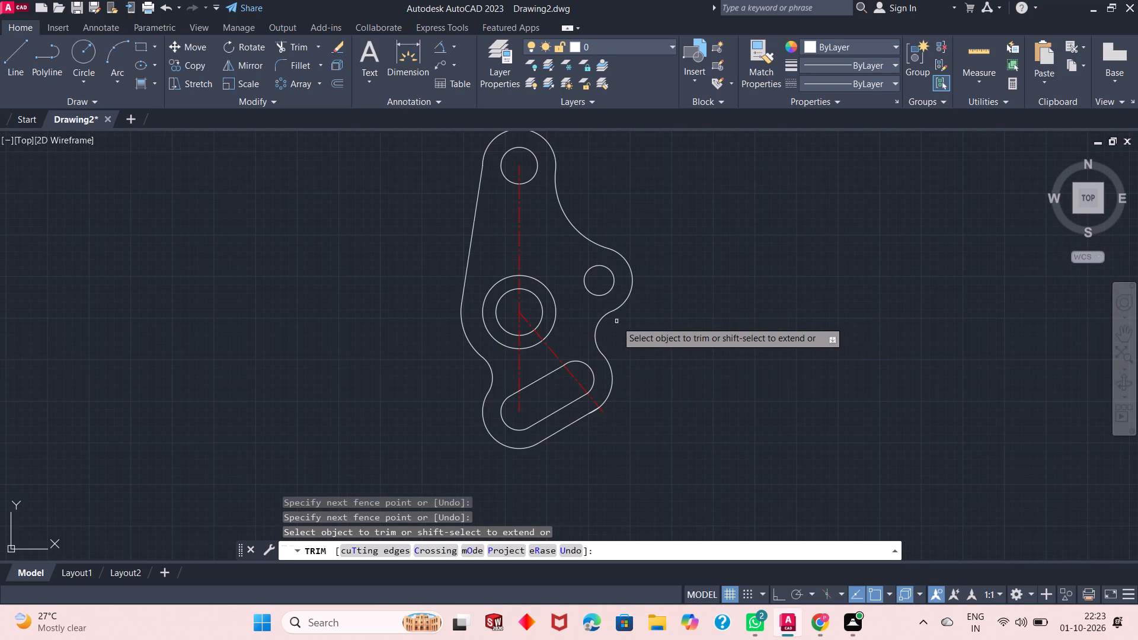
scroll(614, 322, "down", 1)
scroll(580, 255, "up", 1)
right_click(684, 311)
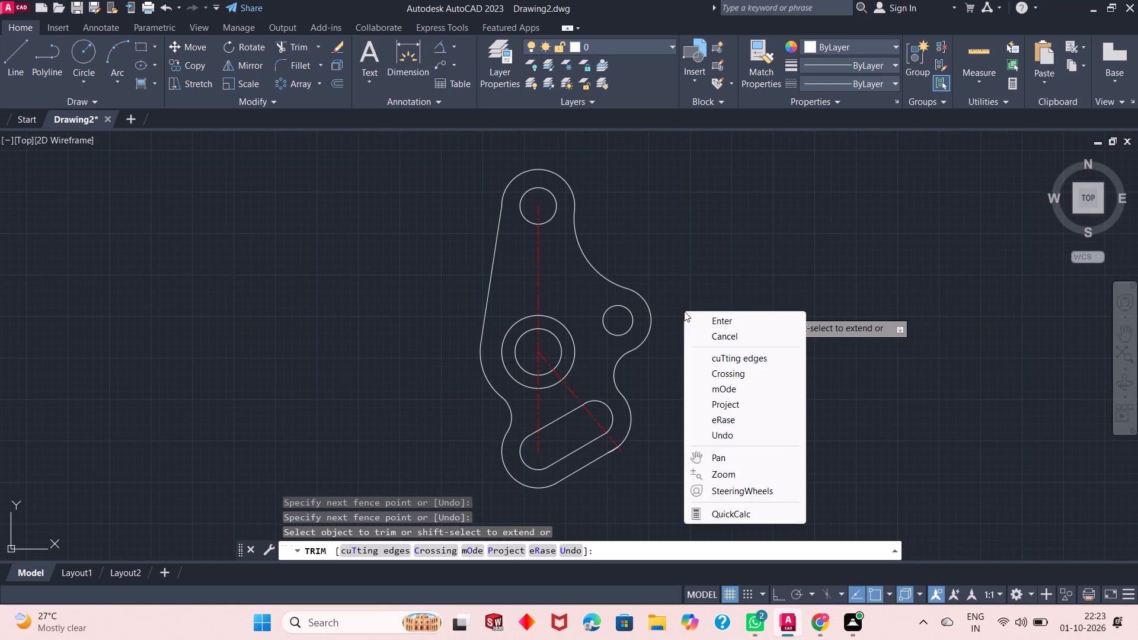
left_click(707, 319)
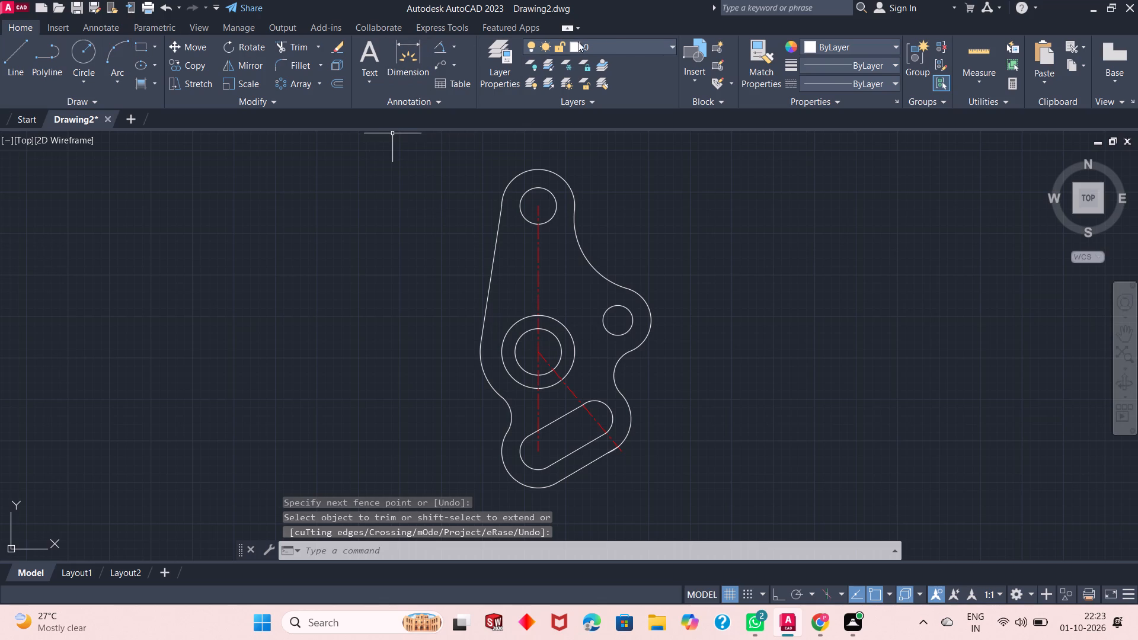
Make Layer1 current and, with ortho on, draw a vertical centerline from the top circle's center up past the outer arc.
left_click(628, 45)
left_click(633, 79)
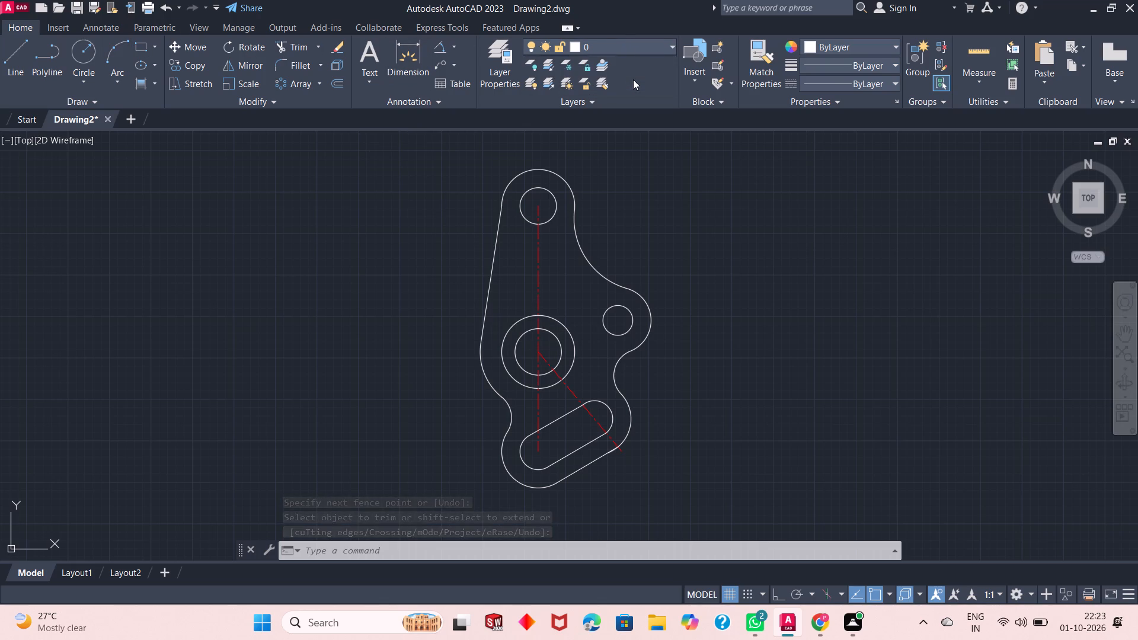
left_click(17, 54)
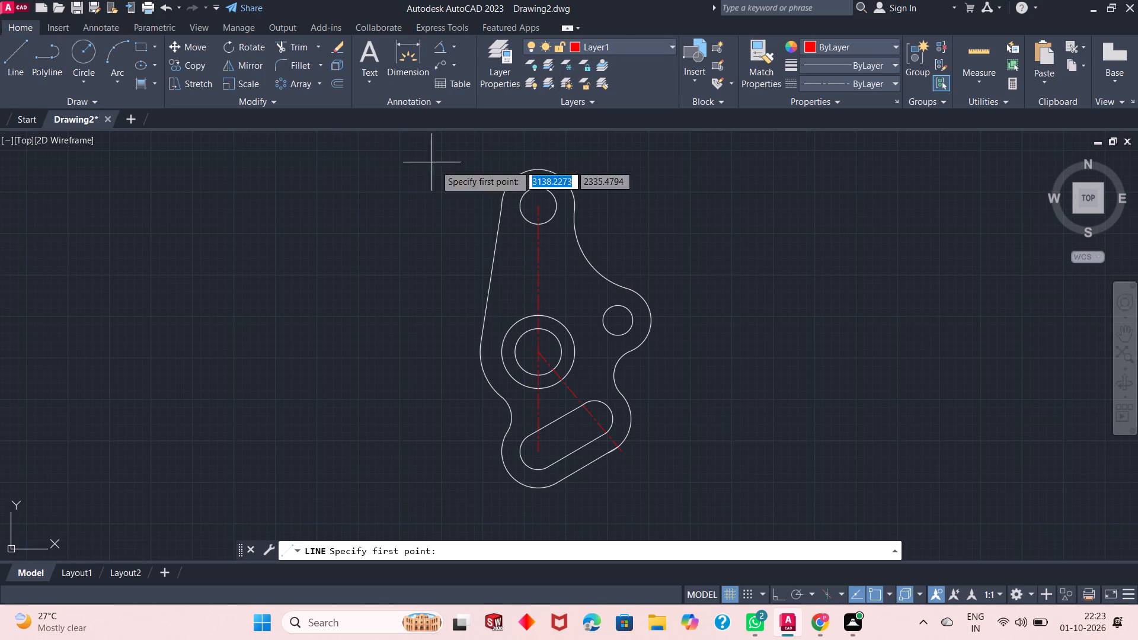
left_click(537, 207)
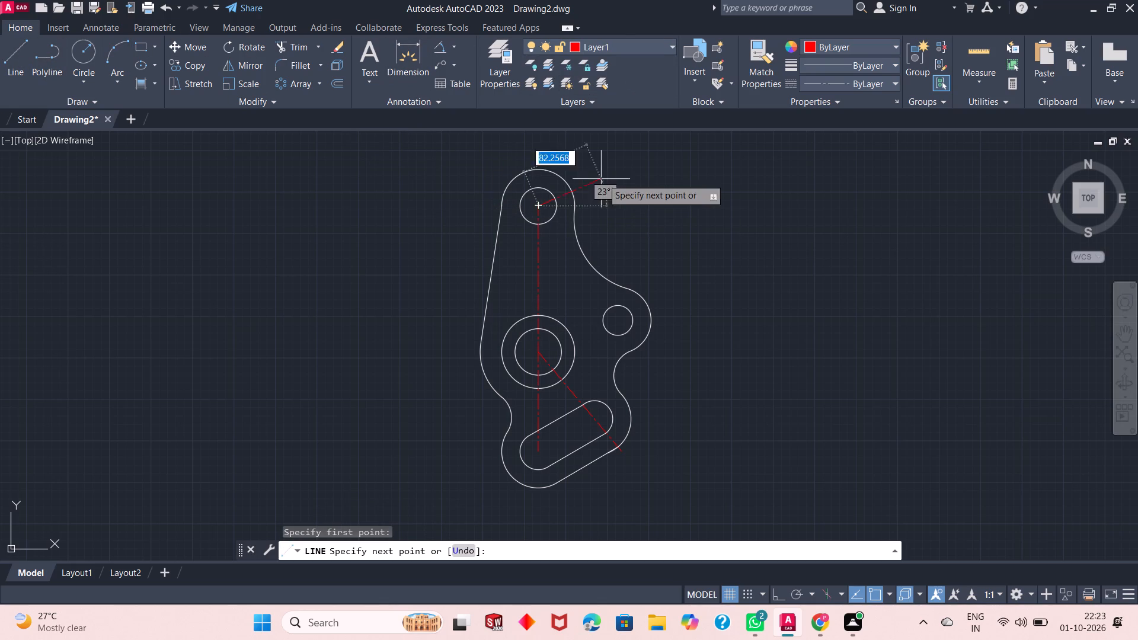
key("F8")
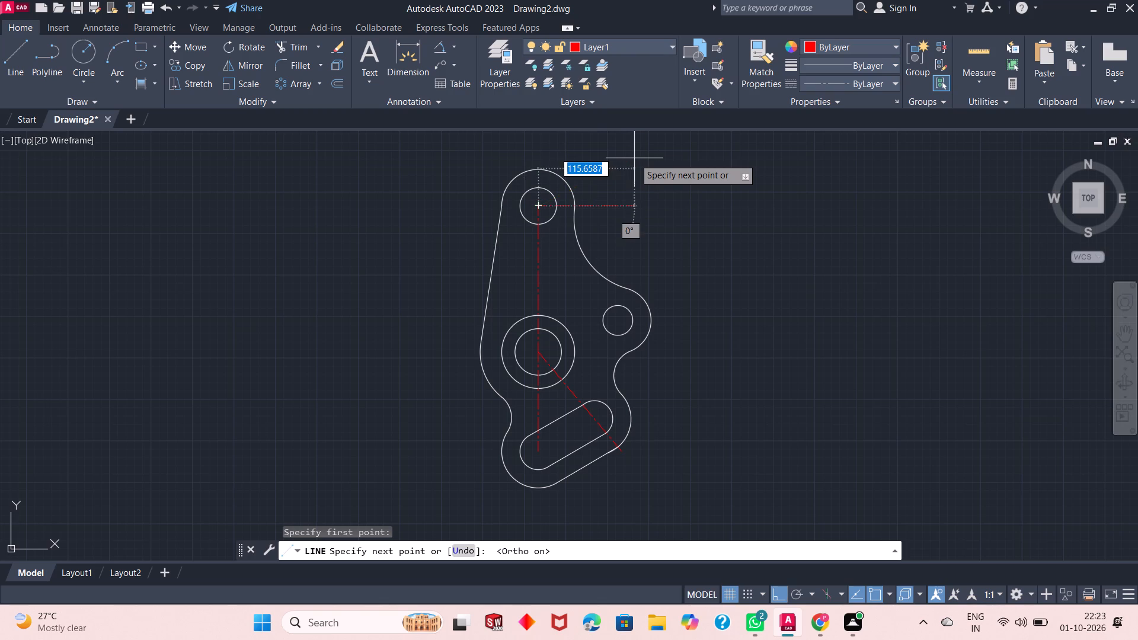
left_click(542, 147)
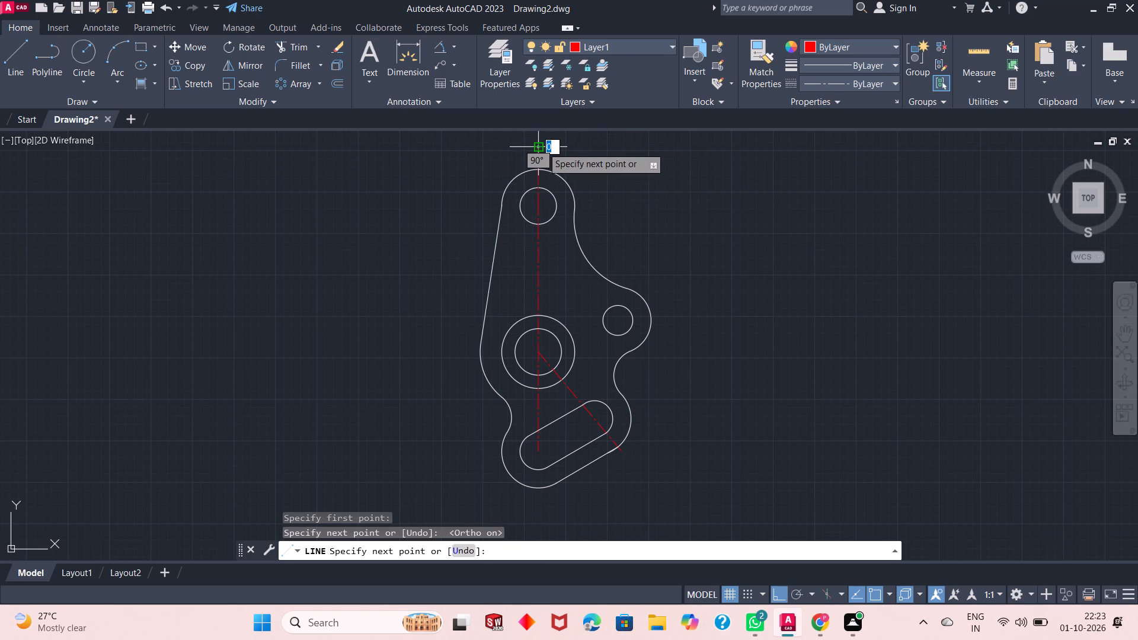
key("Escape")
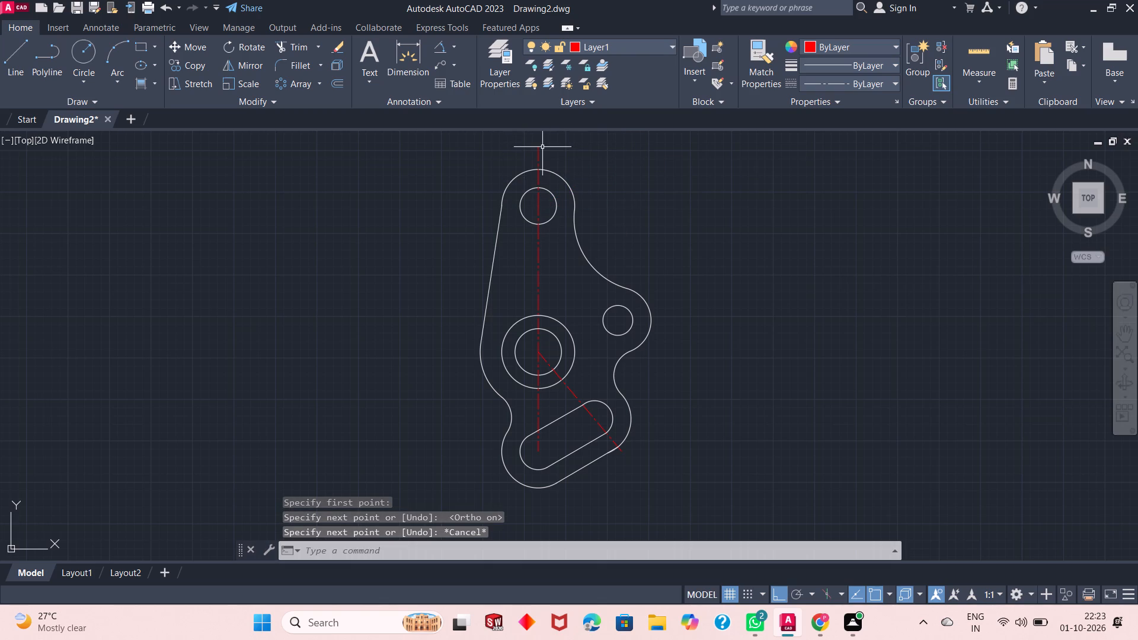
Draw a horizontal centerline through the top circle's center, extending past the outline on both sides.
left_click(11, 61)
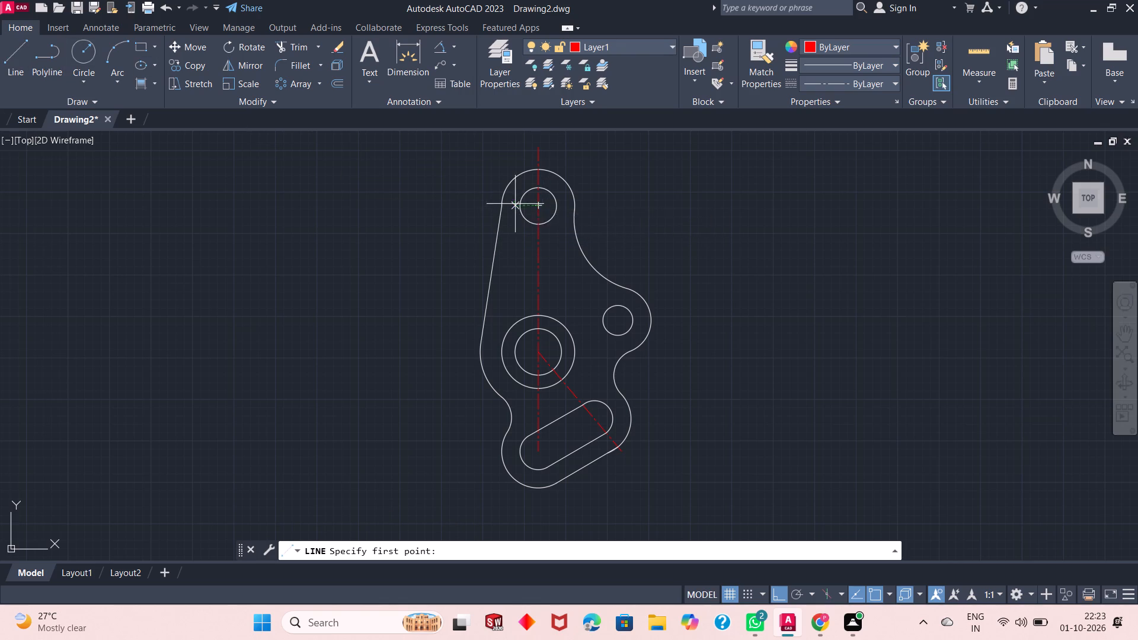
left_click(475, 206)
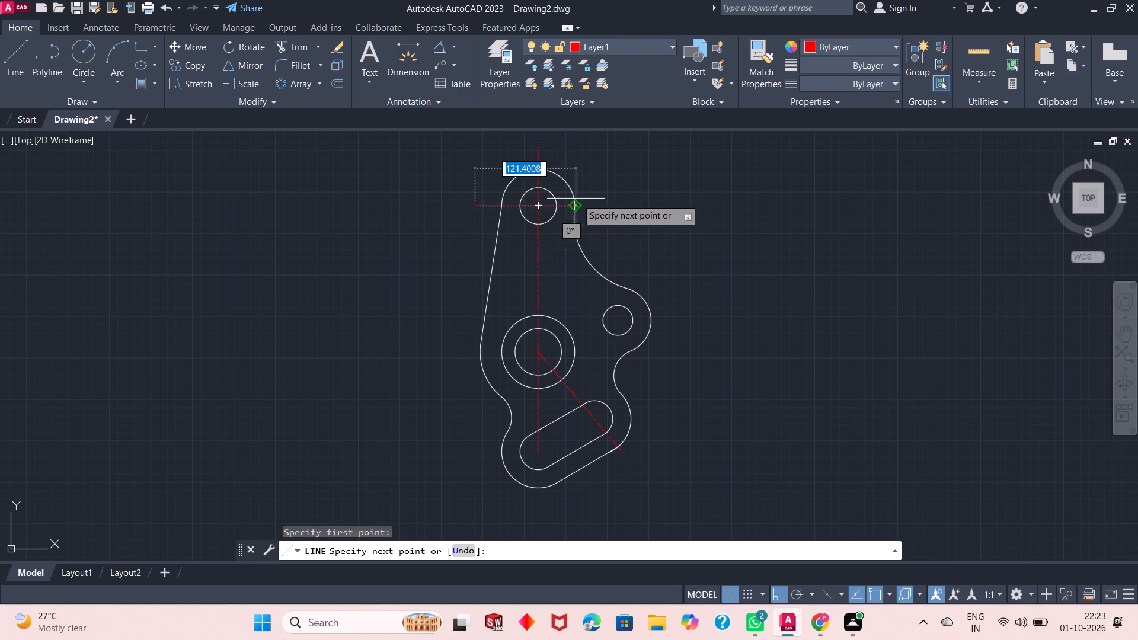
left_click(594, 199)
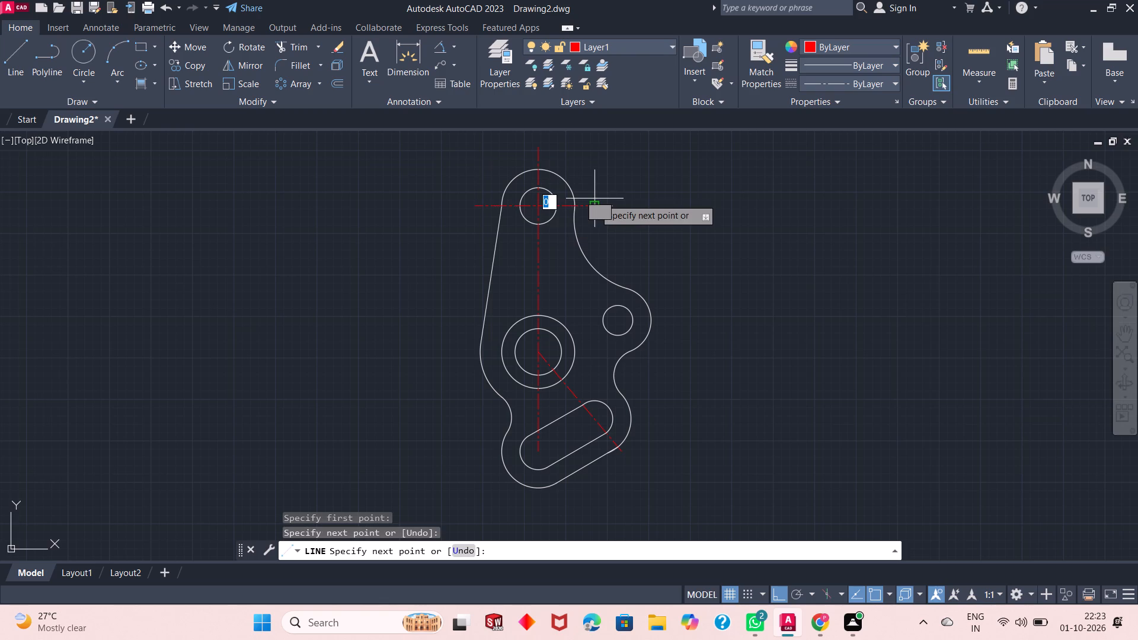
key("Escape")
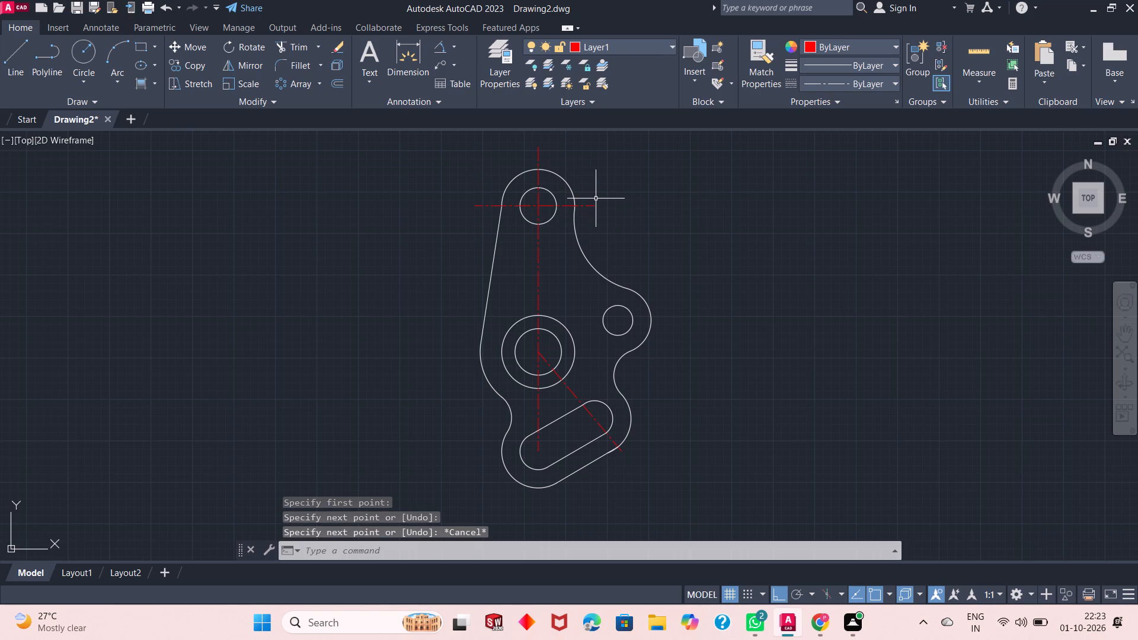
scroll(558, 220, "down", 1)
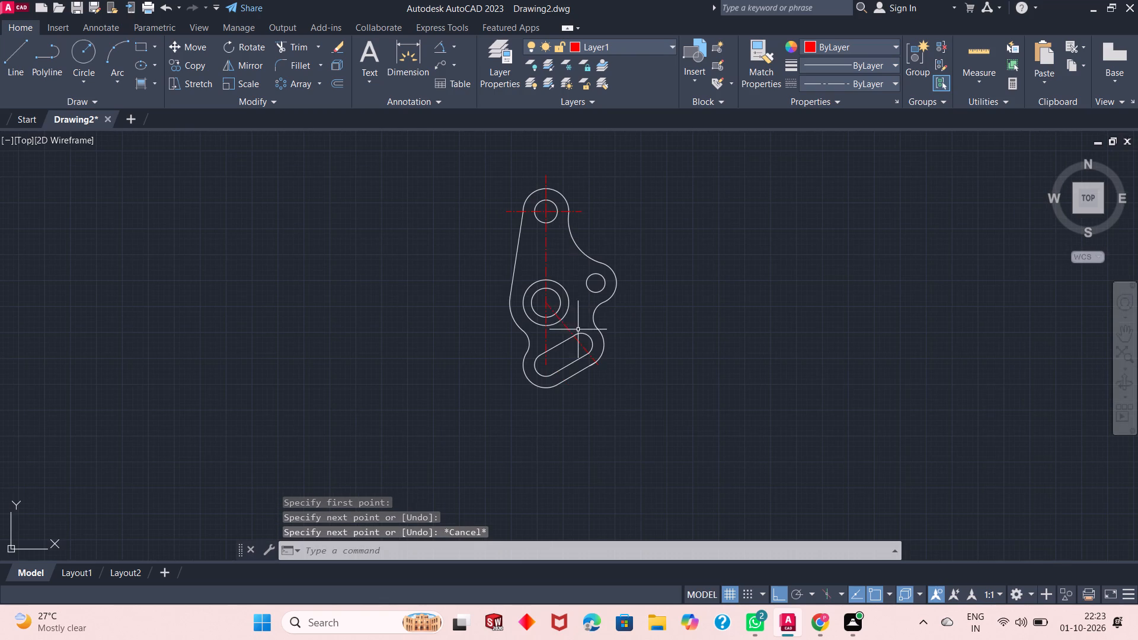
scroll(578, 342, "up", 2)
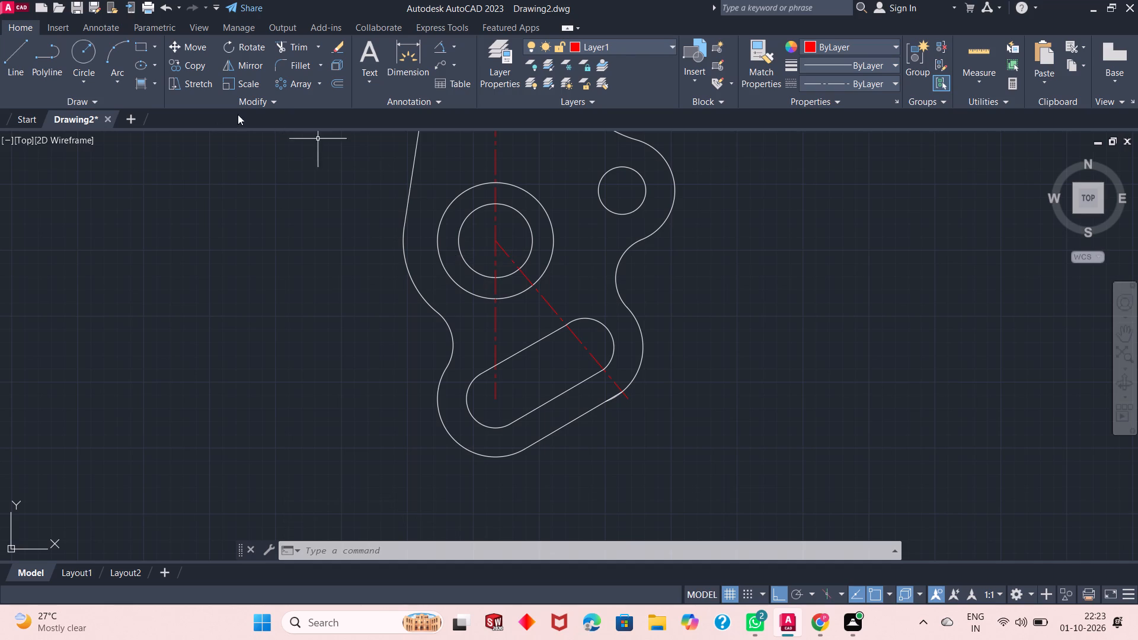
Draw a vertical centerline about 69 units long from the slot's lower-left end center down past the outline.
left_click(15, 55)
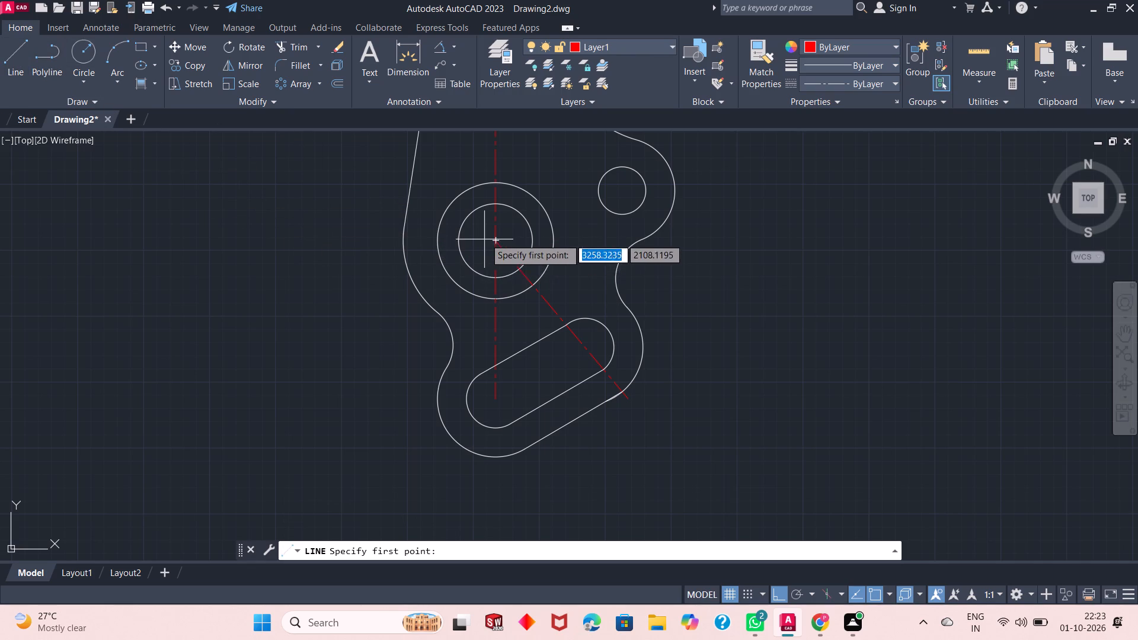
scroll(485, 238, "down", 1)
scroll(499, 367, "up", 2)
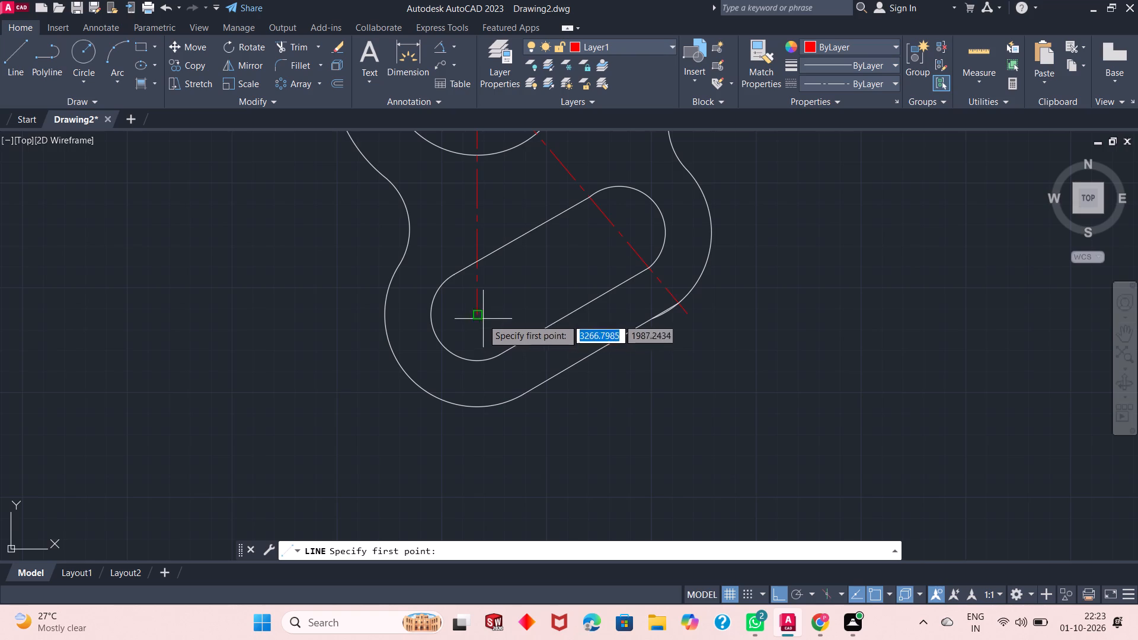
left_click(477, 314)
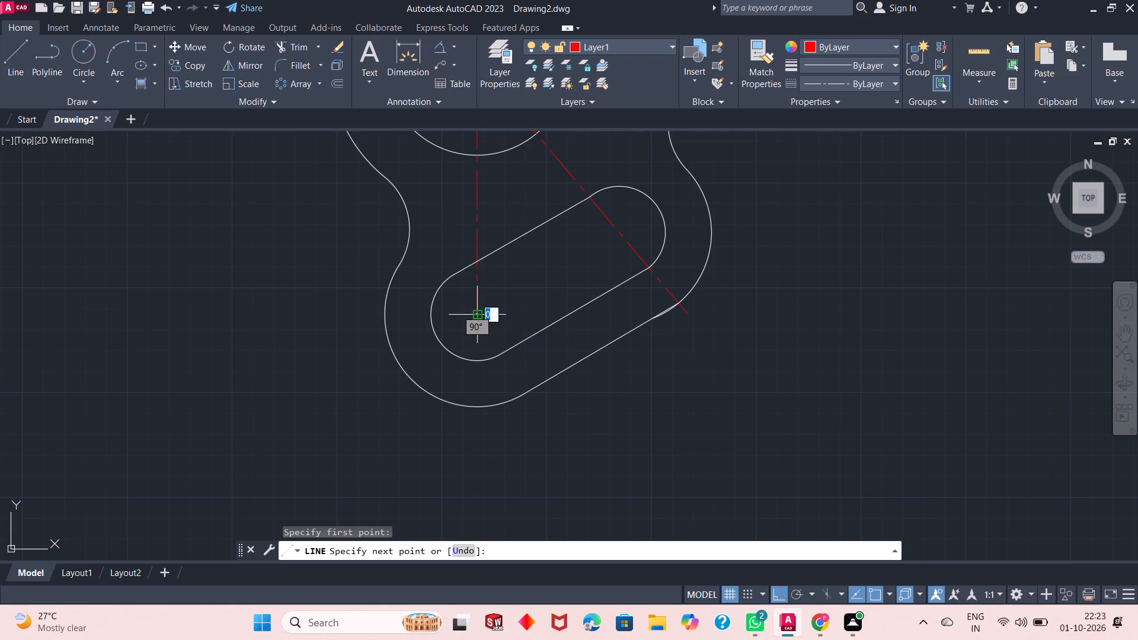
left_click(481, 461)
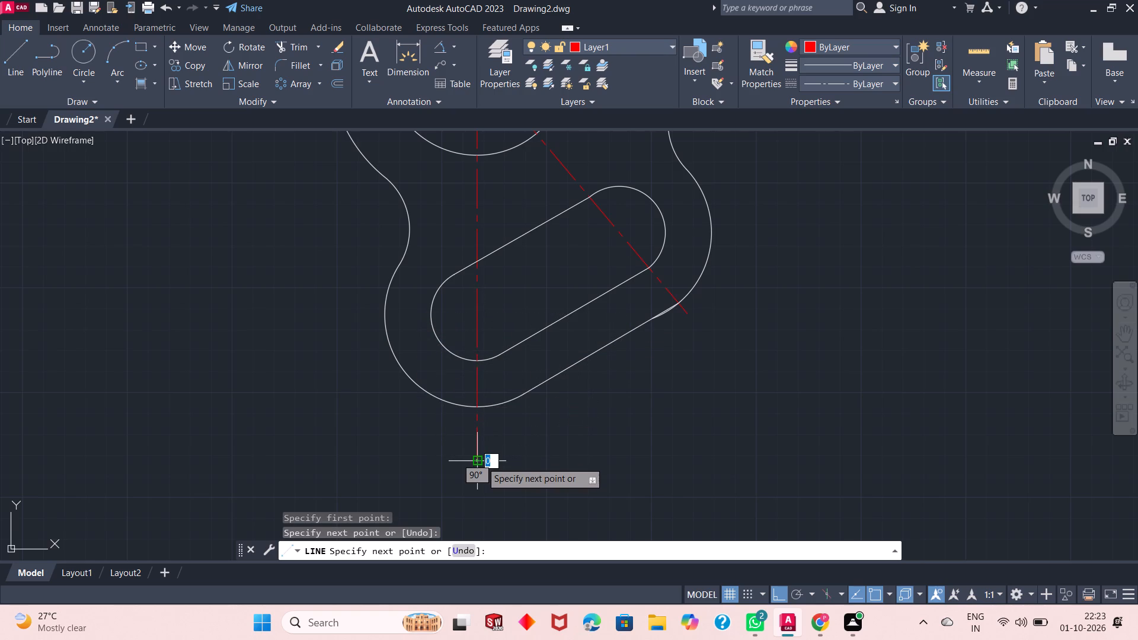
key("Escape")
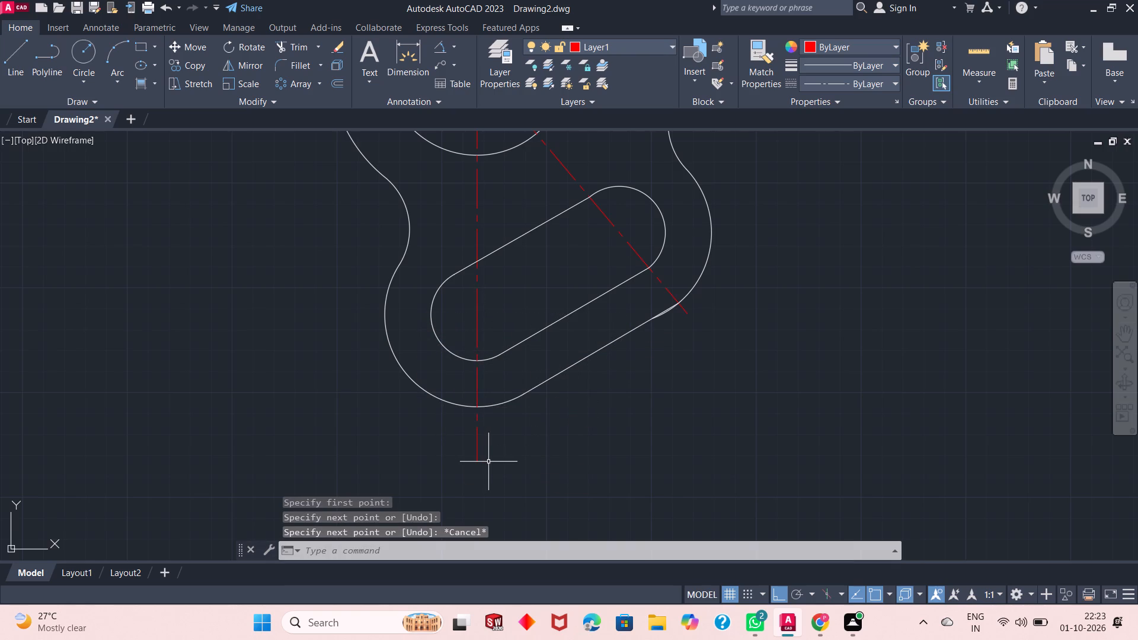
Examine the part from the top circle to the slot to check which centerlines are in place.
scroll(544, 434, "down", 2)
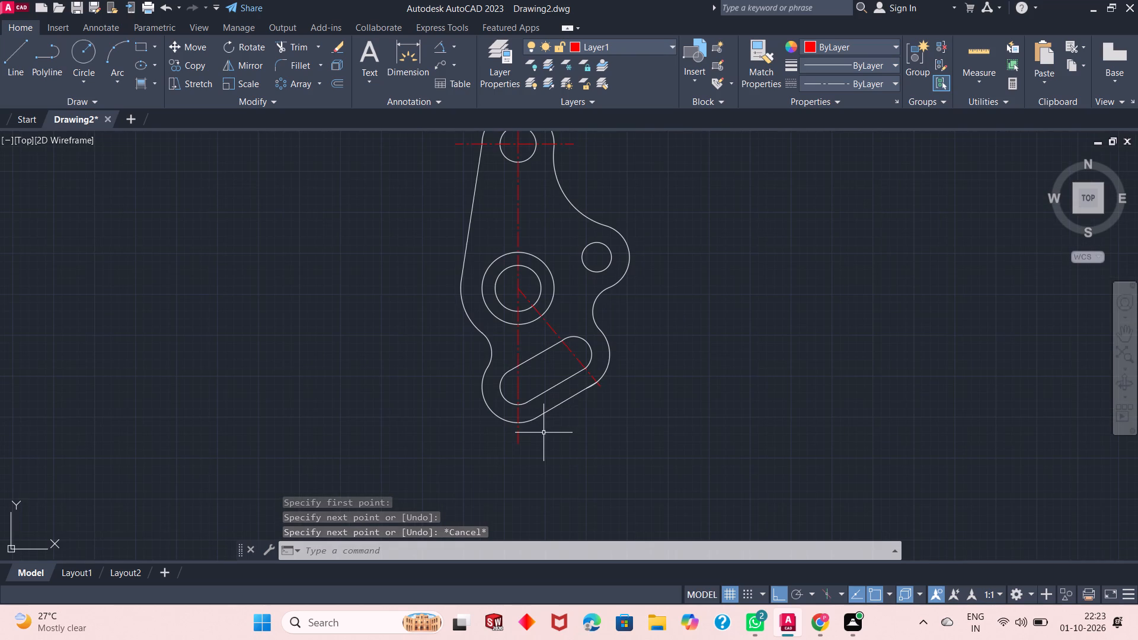
scroll(544, 433, "down", 1)
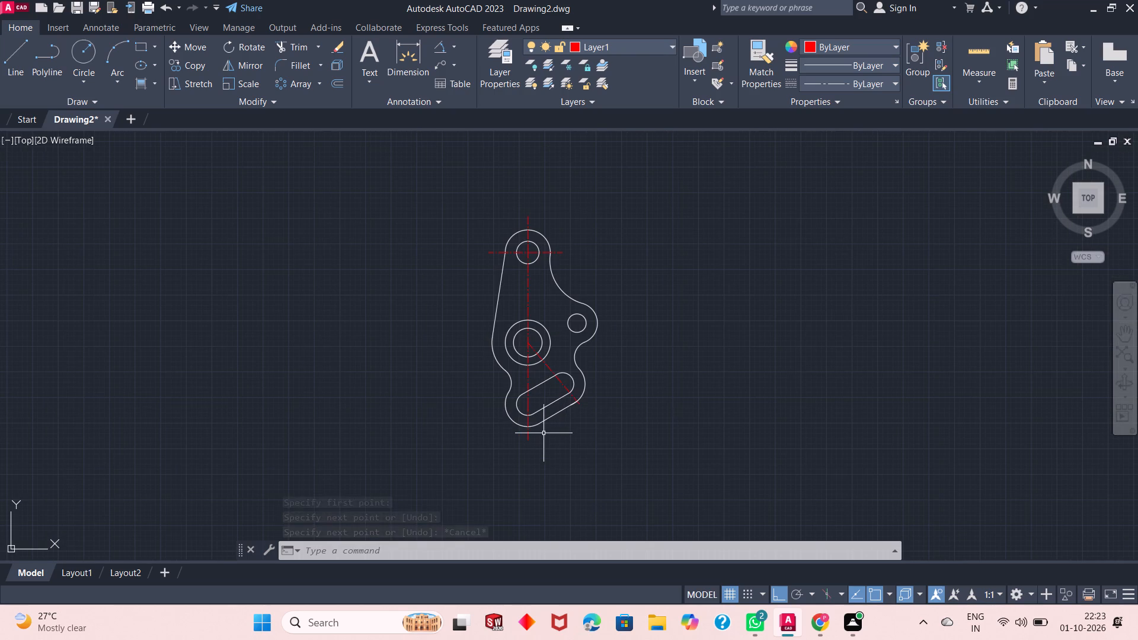
scroll(548, 372, "up", 1)
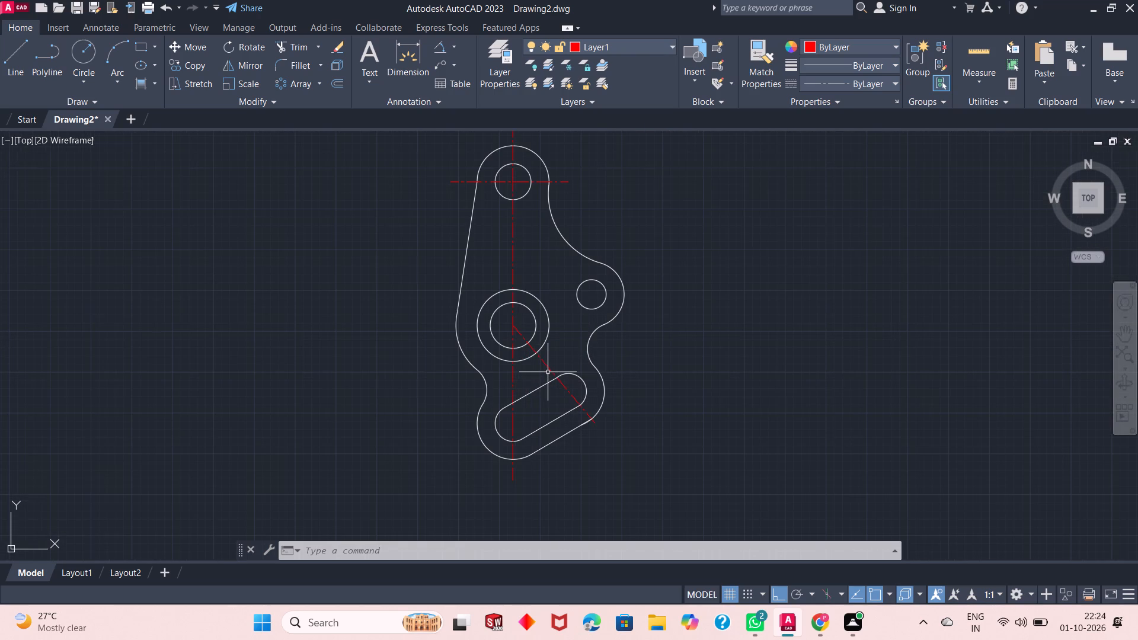
scroll(548, 372, "down", 1)
scroll(548, 372, "up", 1)
scroll(539, 312, "up", 1)
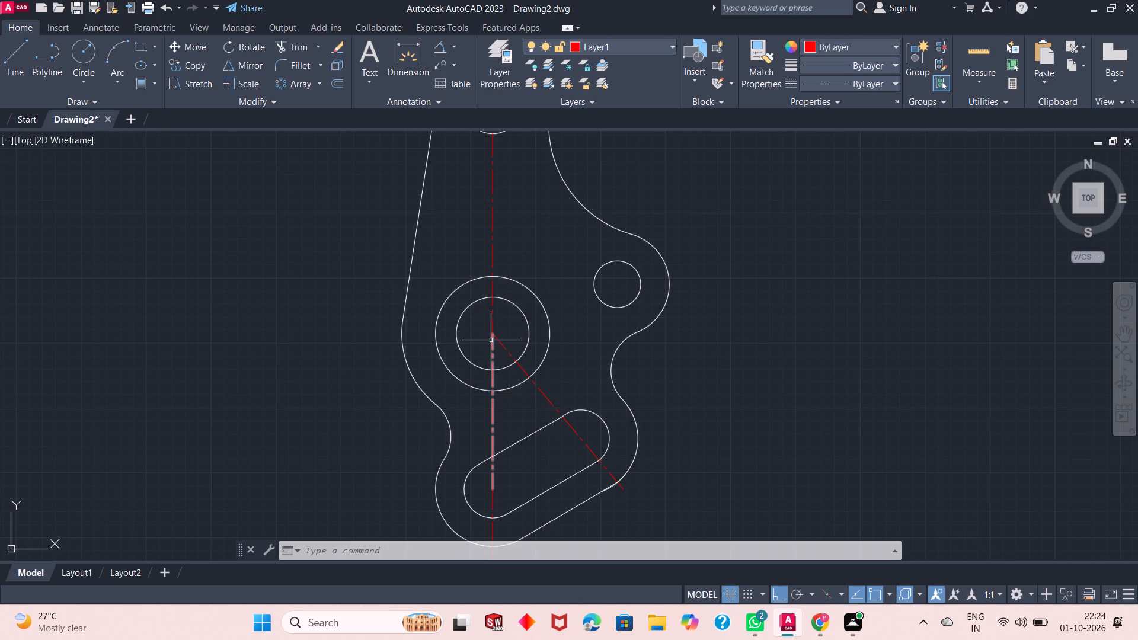
scroll(517, 414, "down", 1)
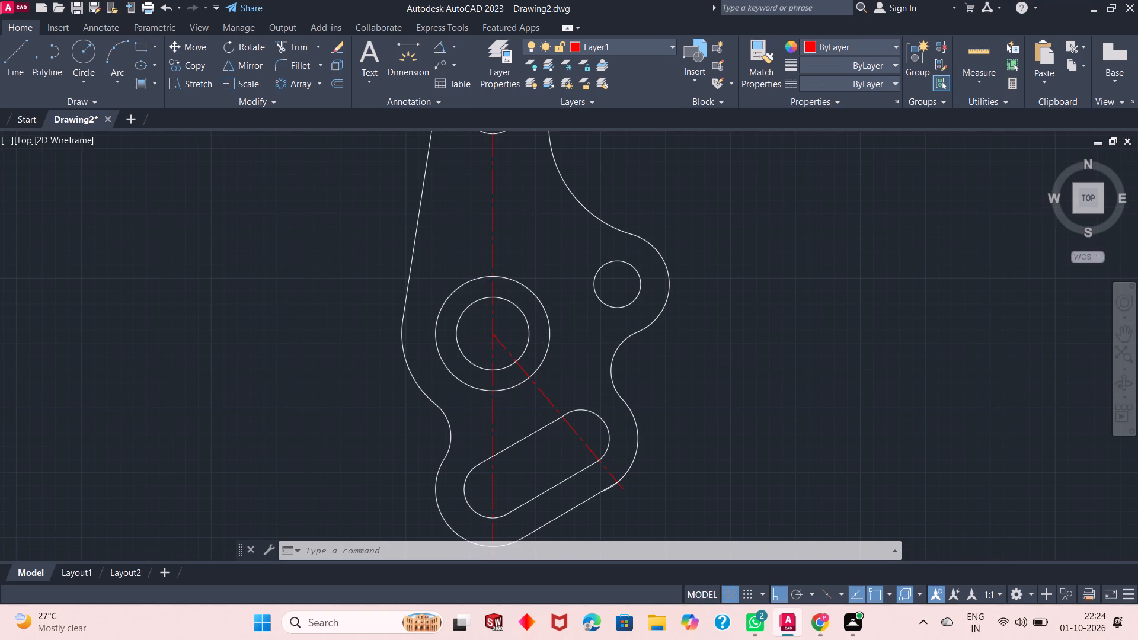
scroll(513, 364, "up", 2)
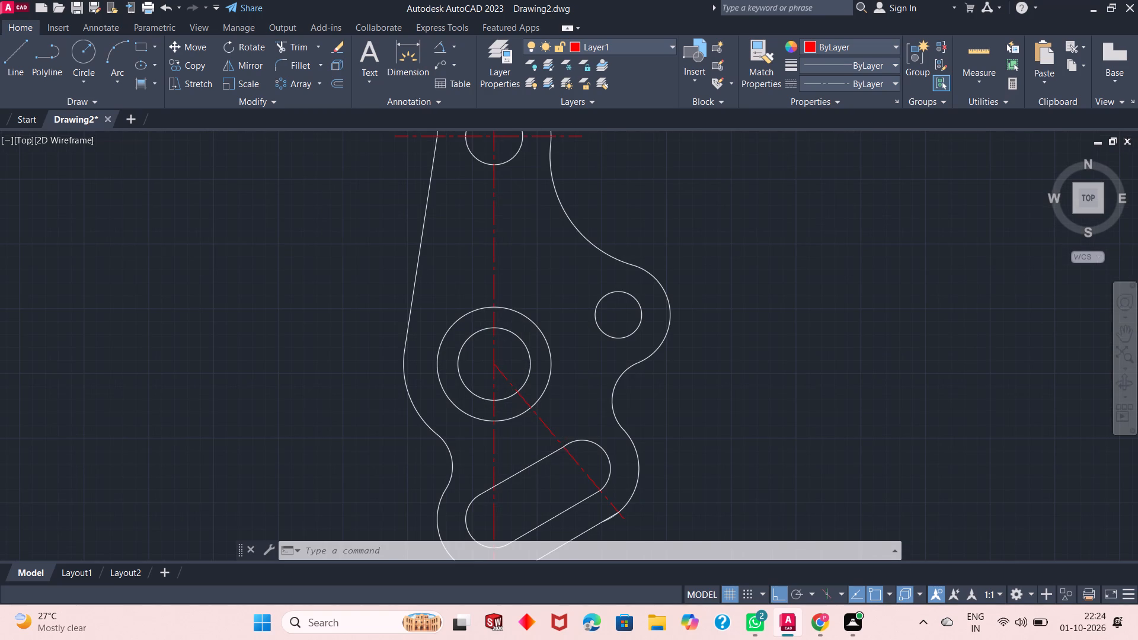
scroll(506, 372, "down", 2)
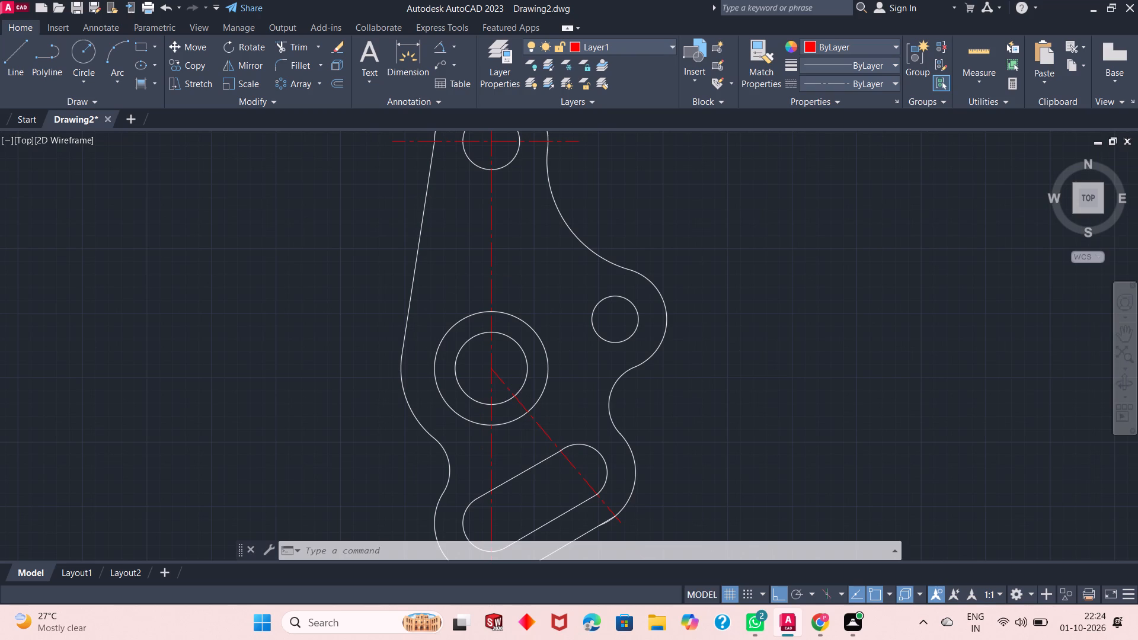
scroll(531, 465, "down", 1)
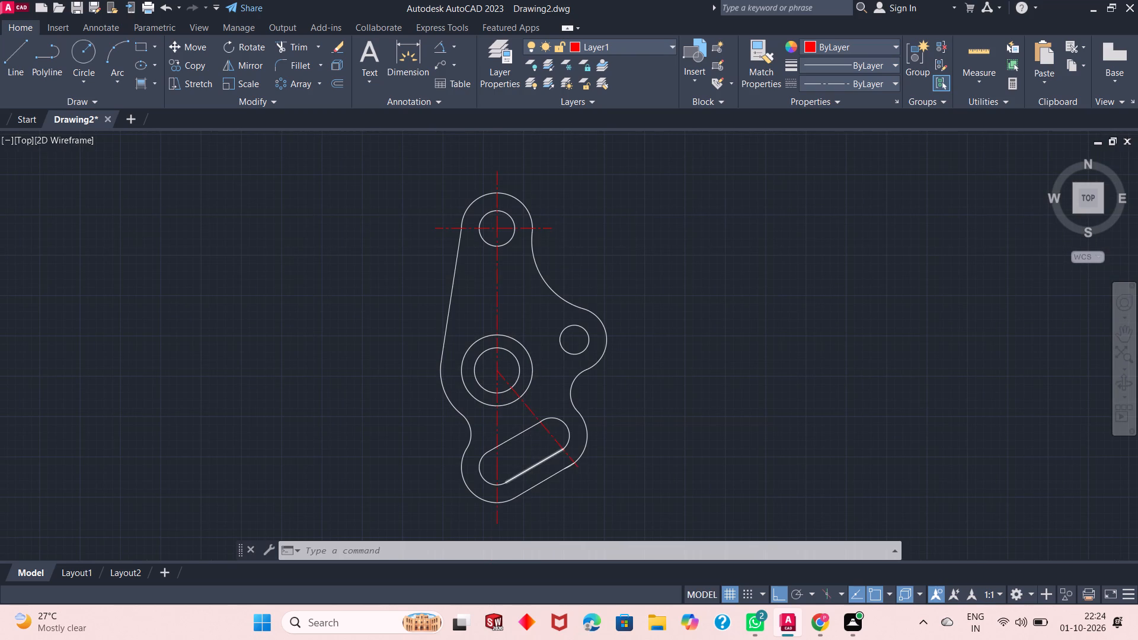
scroll(531, 465, "up", 1)
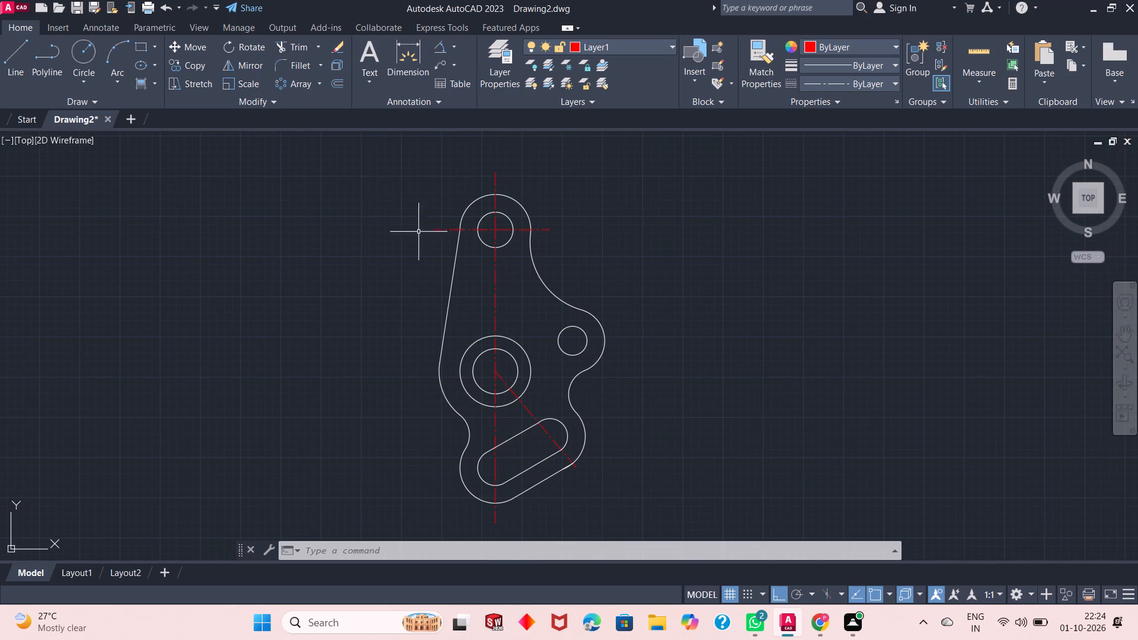
Draw a horizontal centerline about 190 units long through the middle concentric circles' center, starting outside the outline's left side.
left_click(23, 57)
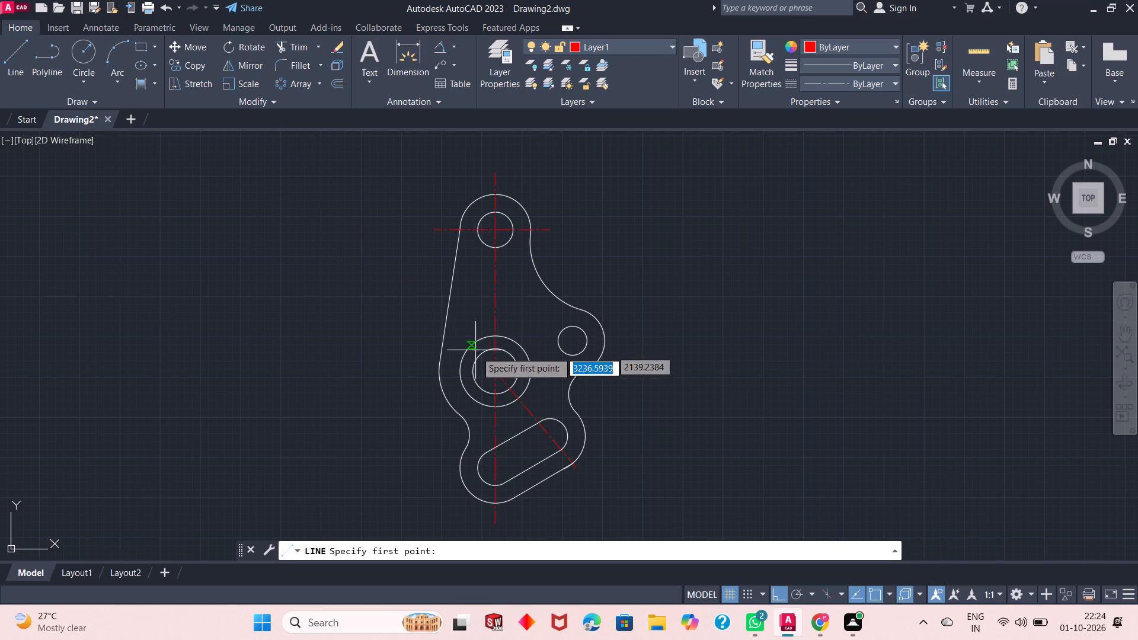
left_click(396, 373)
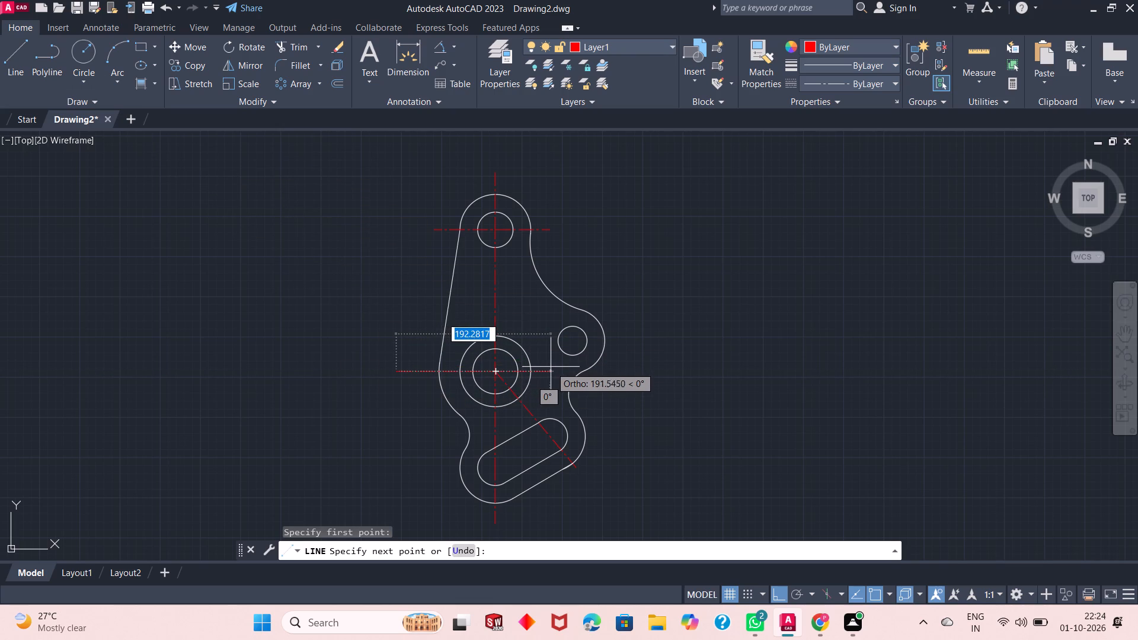
left_click(548, 372)
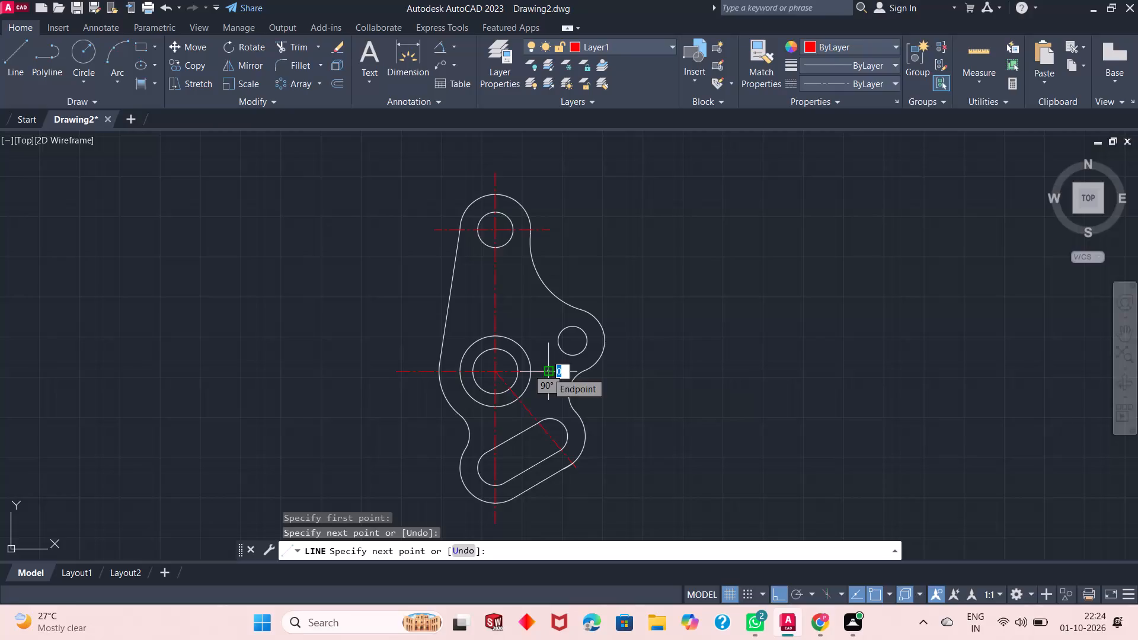
key("Escape")
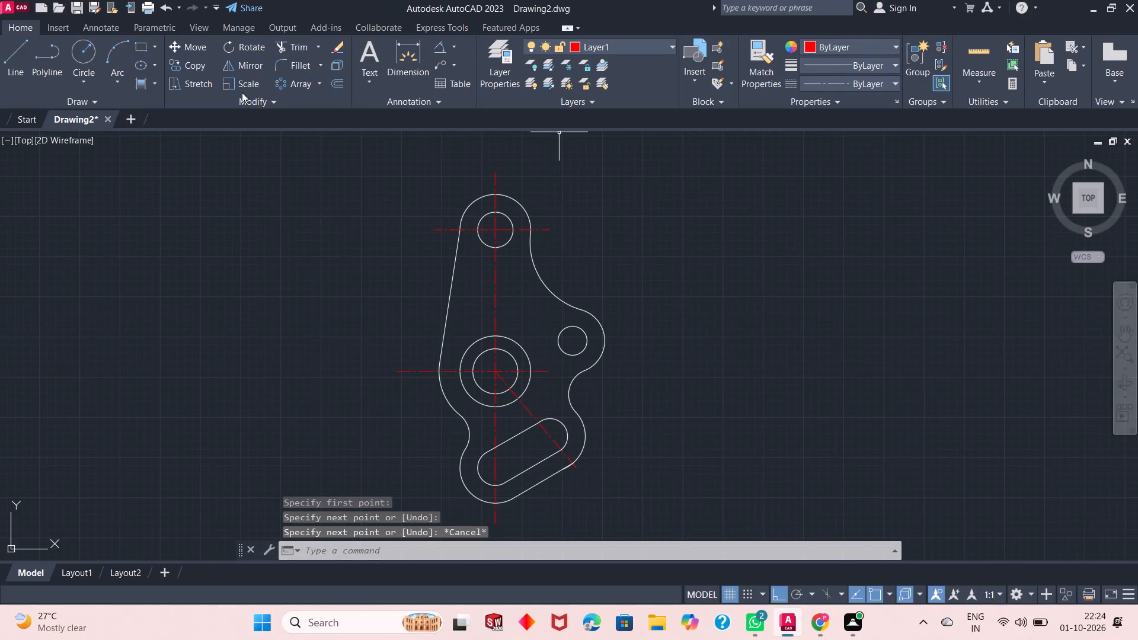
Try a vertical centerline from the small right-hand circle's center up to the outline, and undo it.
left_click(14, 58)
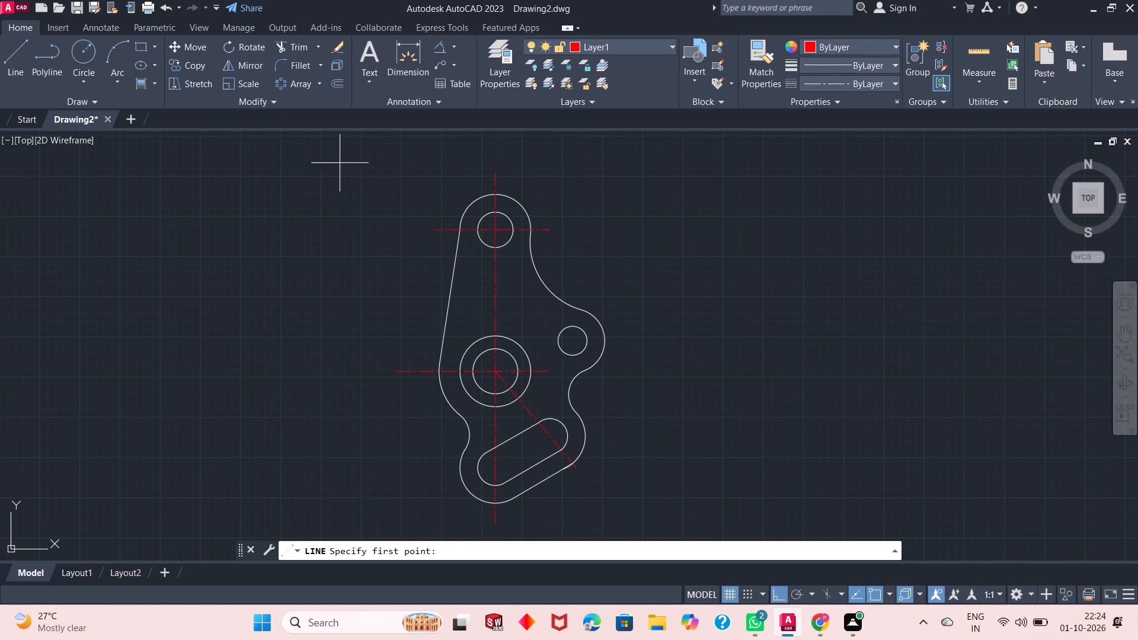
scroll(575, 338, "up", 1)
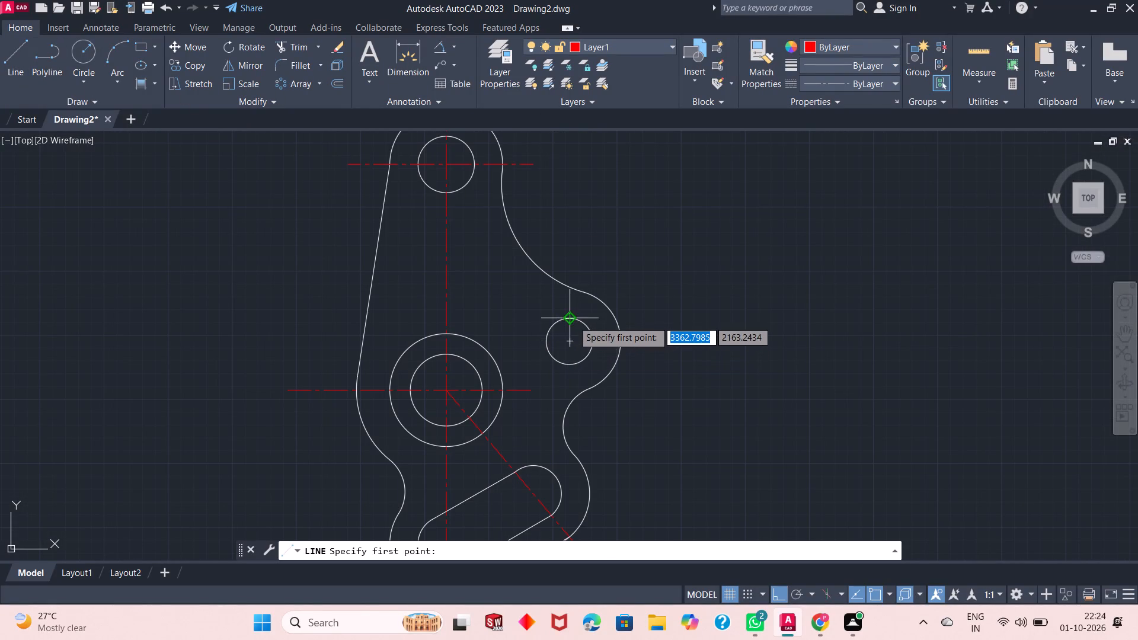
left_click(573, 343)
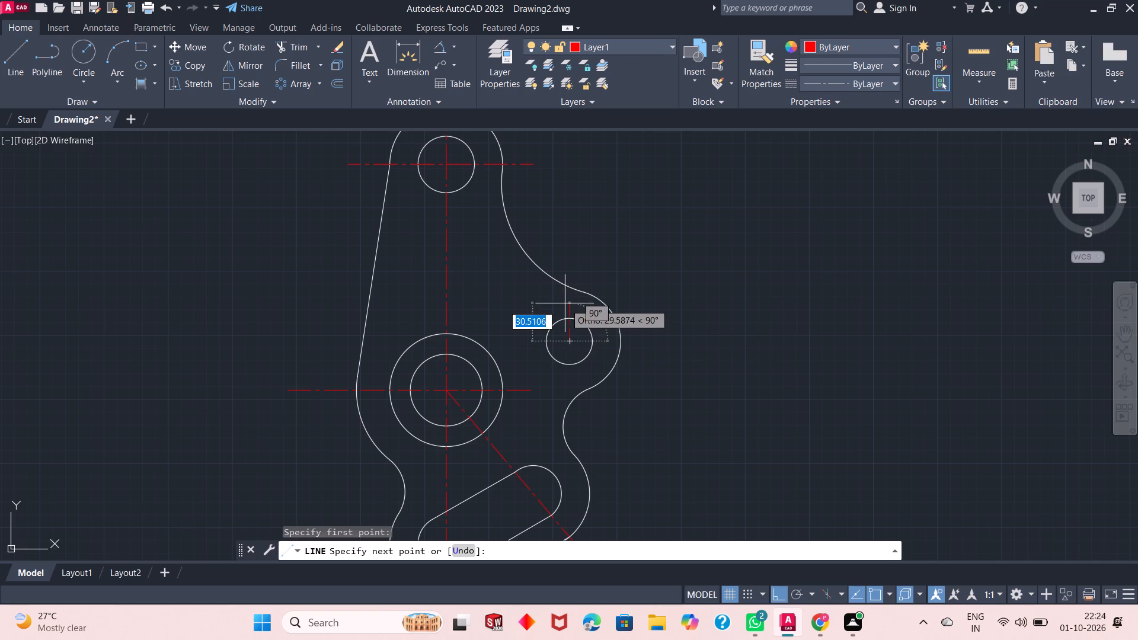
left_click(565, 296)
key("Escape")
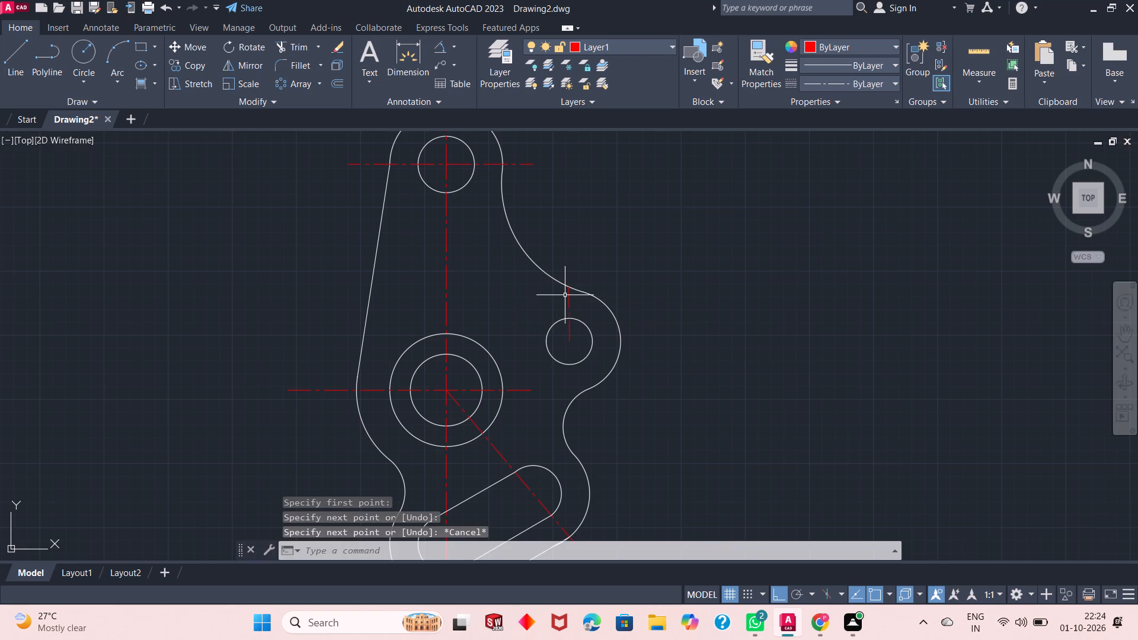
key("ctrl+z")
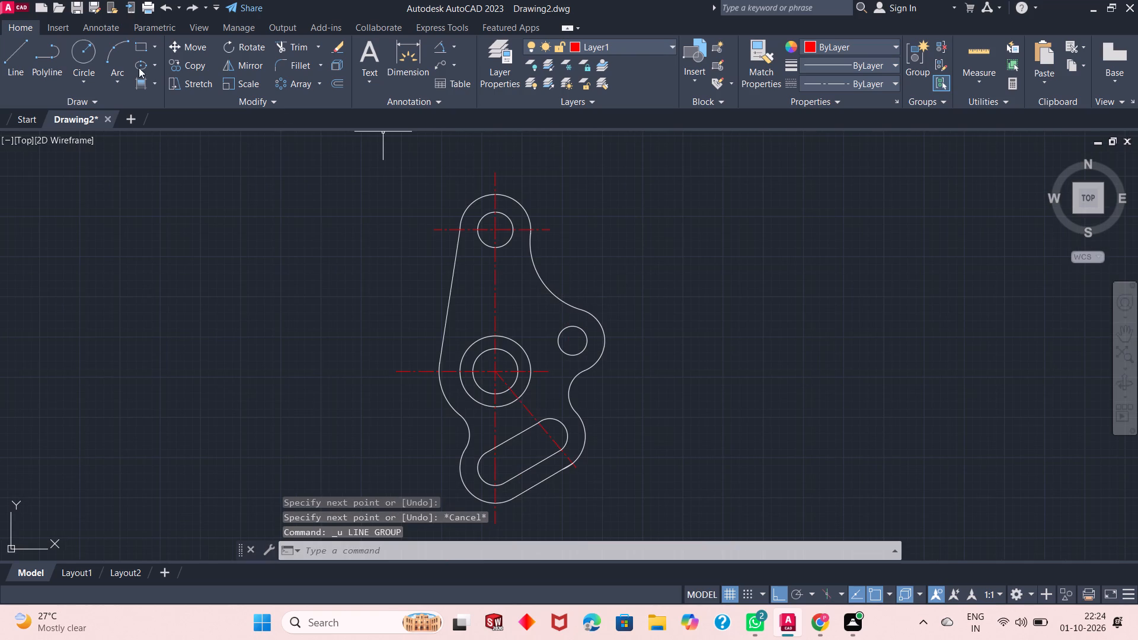
Draw a vertical centerline from the small right-hand circle's center up past the circle, stopping short of the outline.
left_click(11, 59)
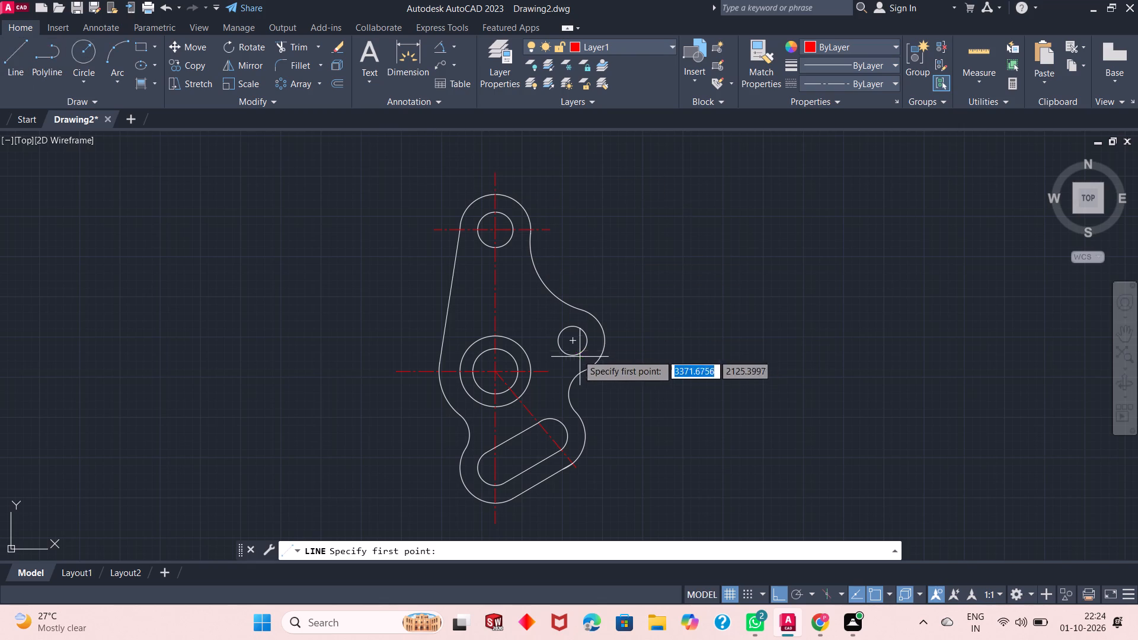
left_click(568, 340)
scroll(570, 321, "up", 4)
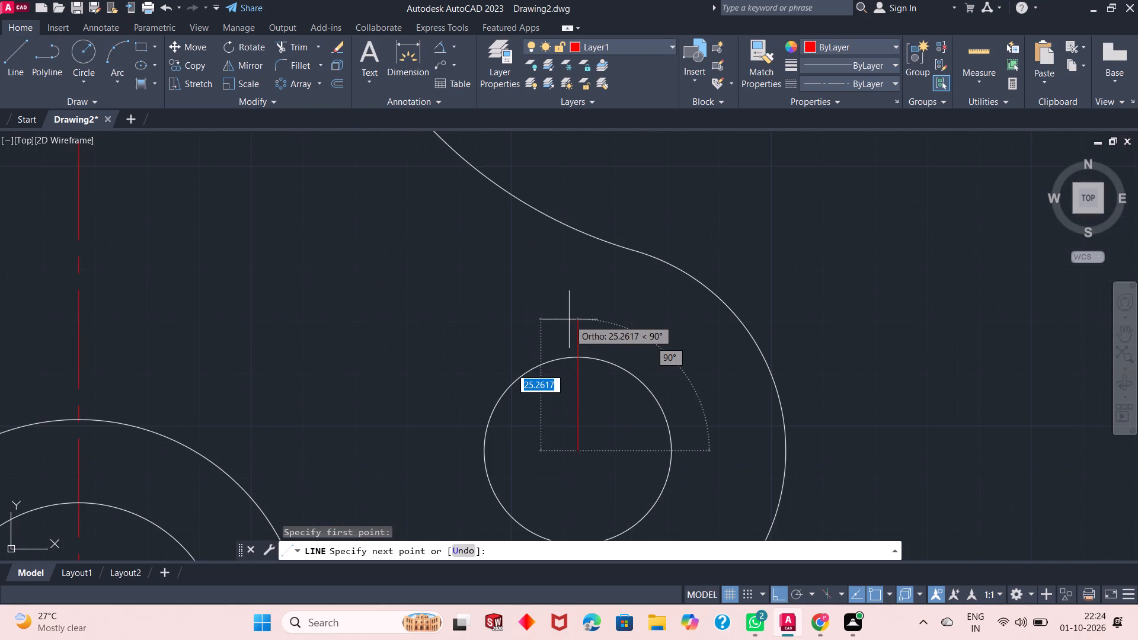
left_click(572, 284)
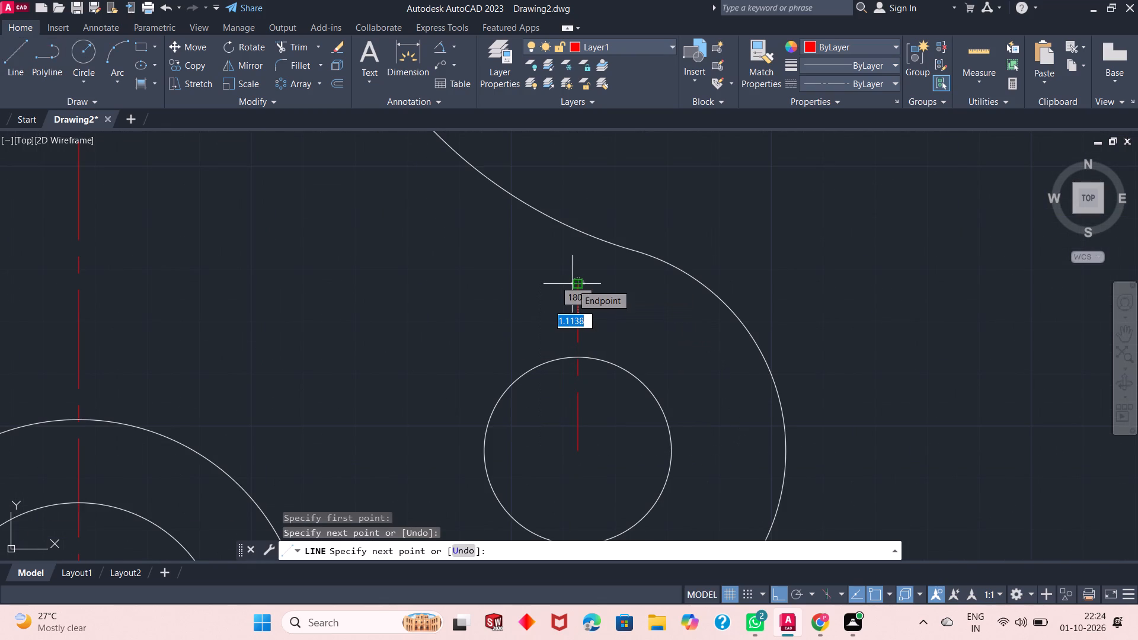
key("Escape")
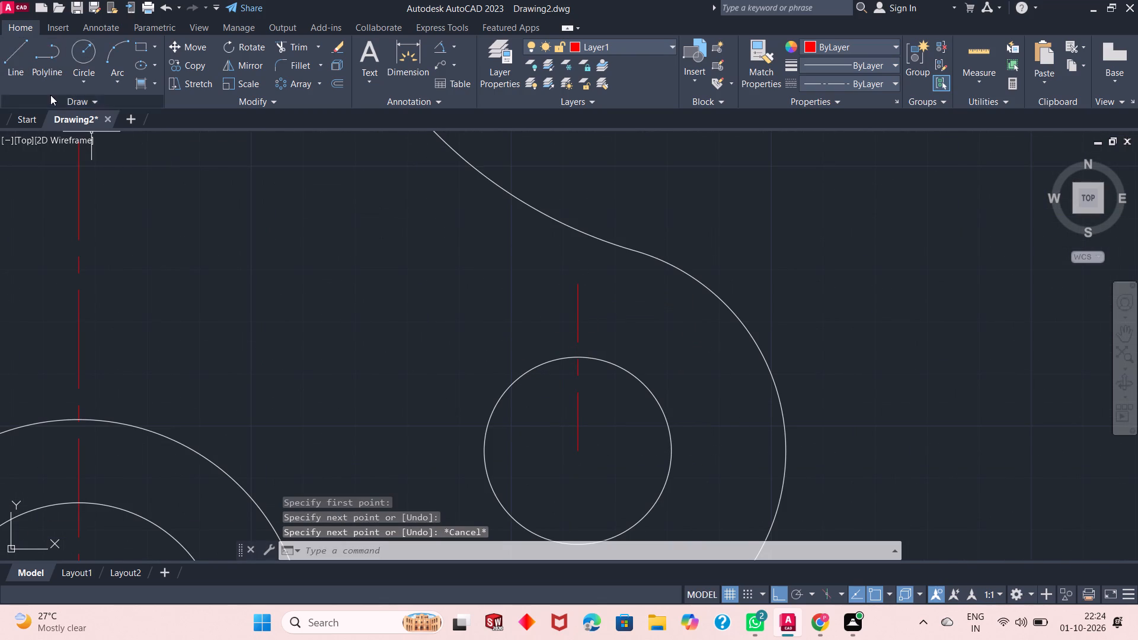
Draw a horizontal centerline from the small right-hand circle's center out past the circle's left side.
left_click(28, 69)
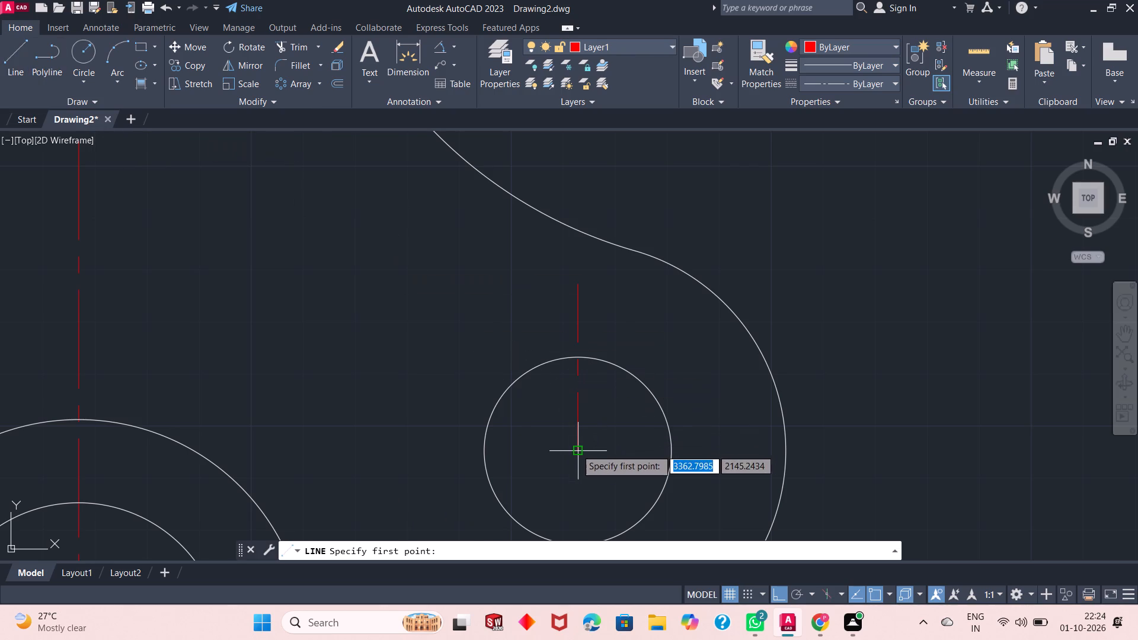
left_click(577, 450)
left_click(413, 455)
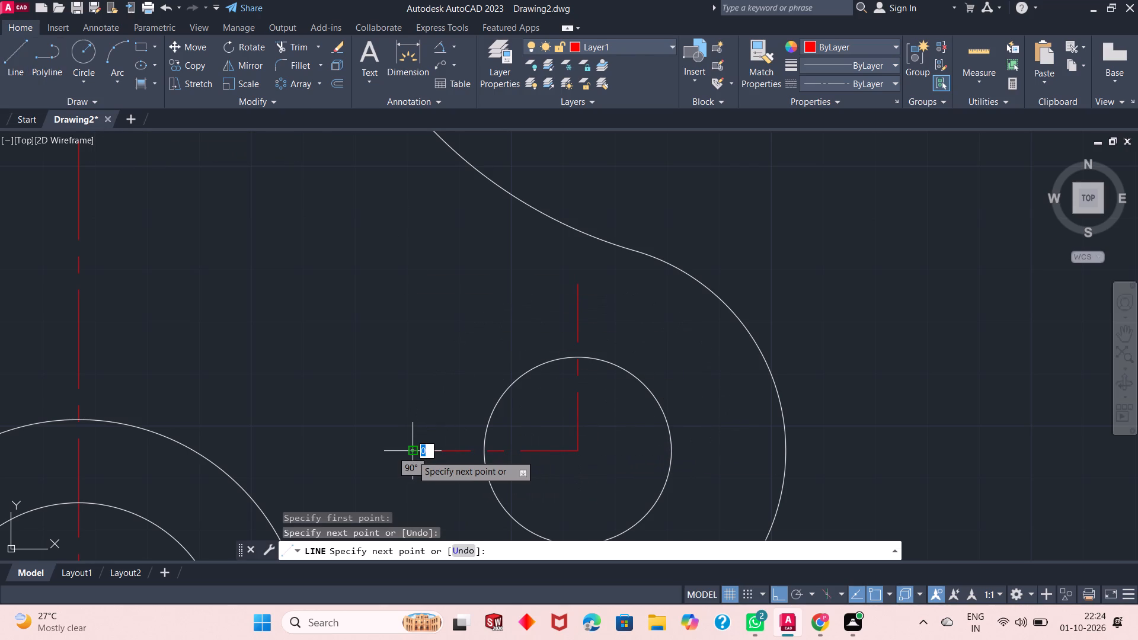
key("Escape")
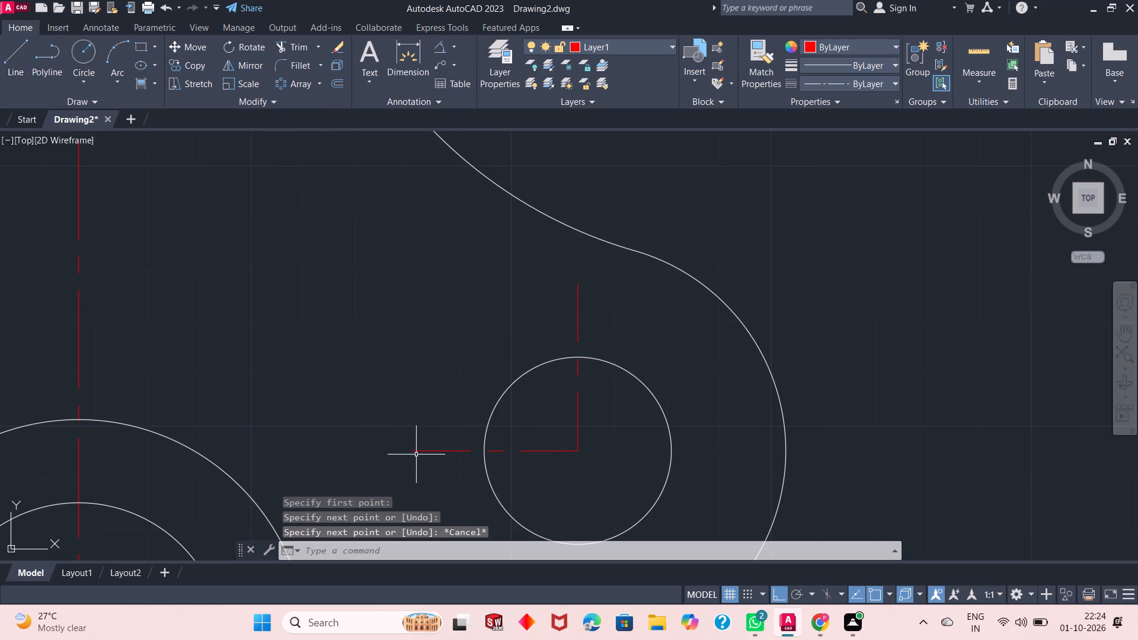
Examine the whole part and the centerlines around its circles and slot.
scroll(546, 454, "down", 1)
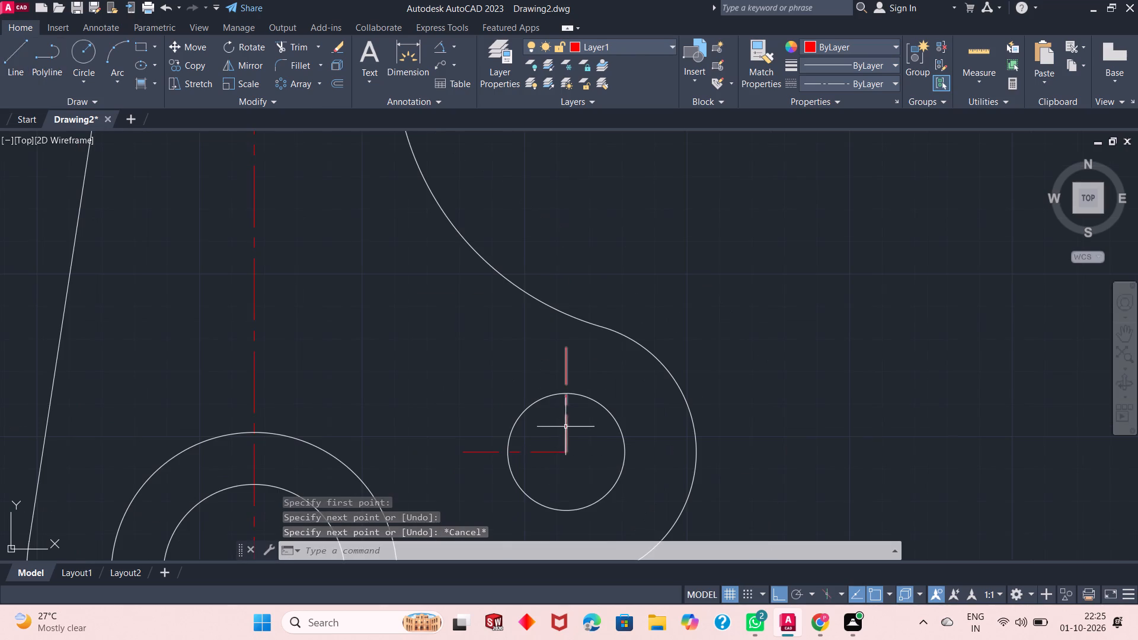
scroll(535, 340, "down", 3)
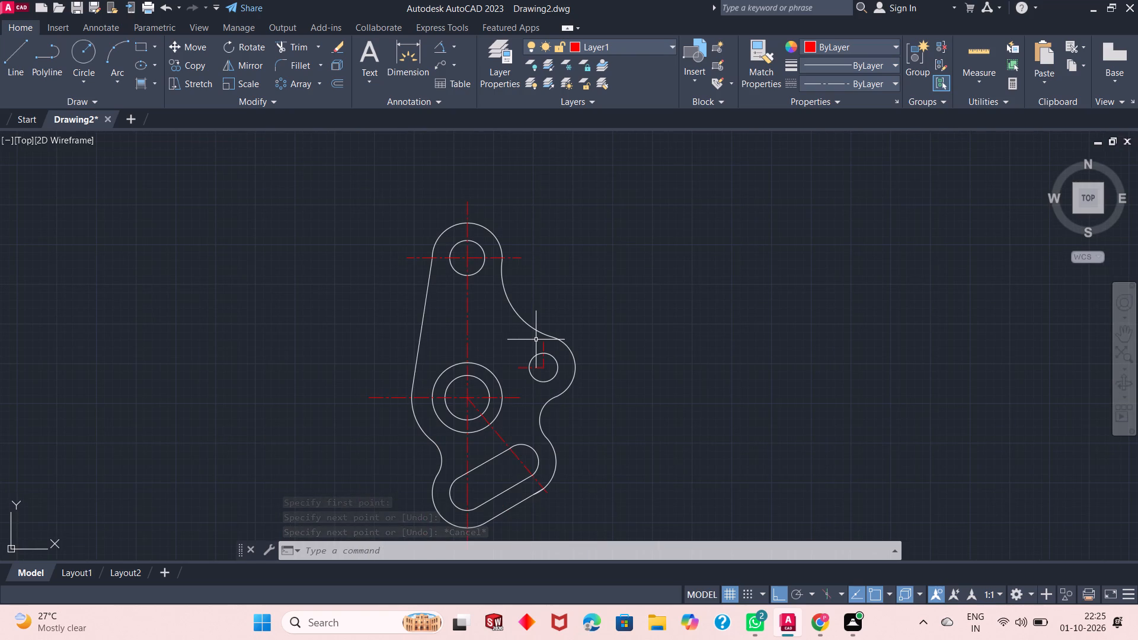
scroll(536, 340, "down", 1)
scroll(484, 415, "up", 1)
scroll(504, 320, "up", 1)
scroll(545, 306, "down", 1)
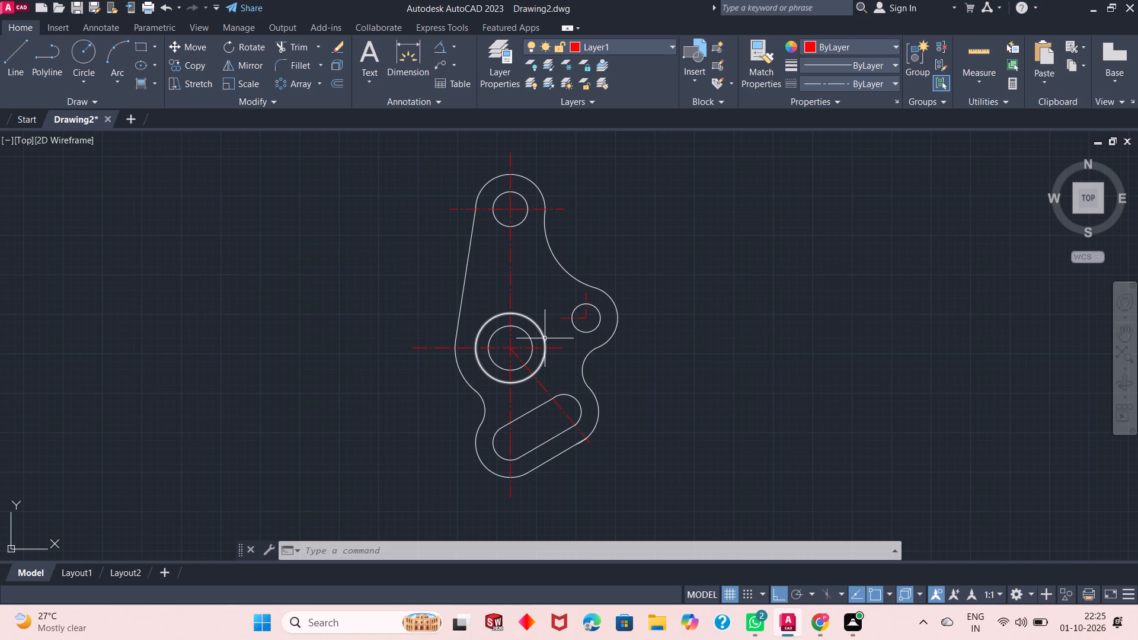
scroll(518, 333, "up", 1)
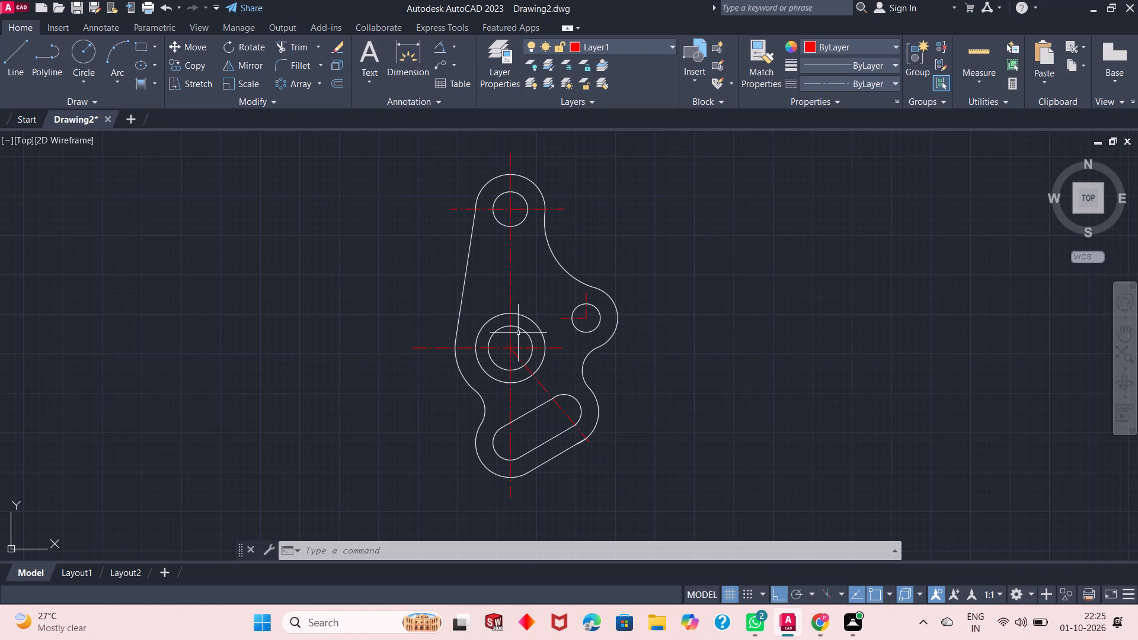
scroll(538, 376, "up", 1)
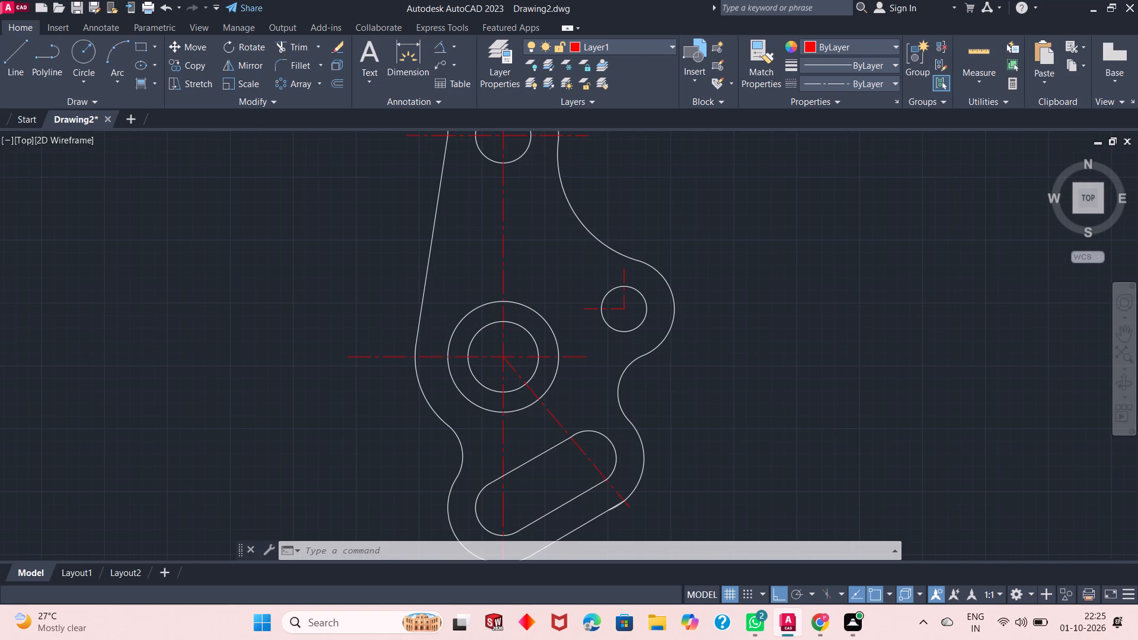
Examine the whole part with its circles, slot, outline and centerlines.
scroll(538, 375, "down", 1)
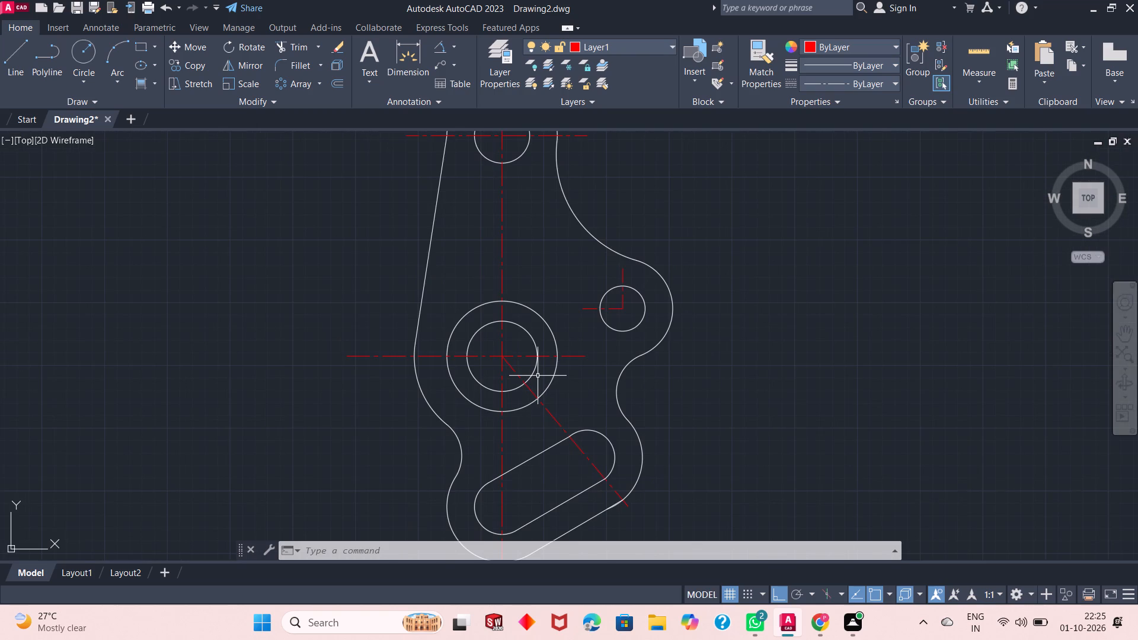
scroll(569, 377, "down", 1)
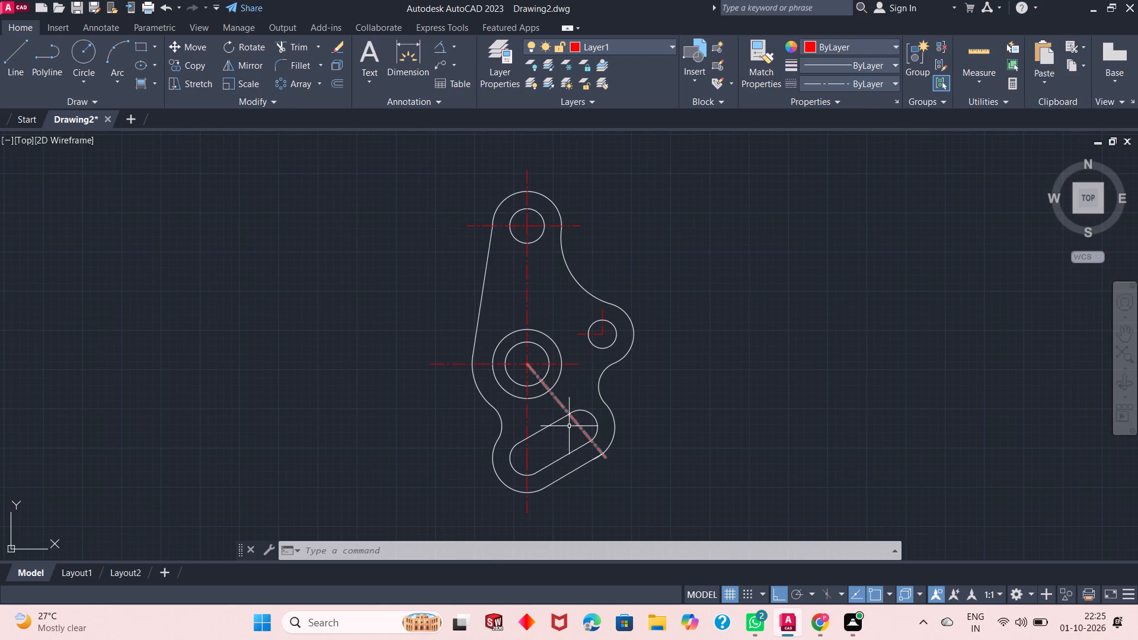
scroll(562, 427, "up", 1)
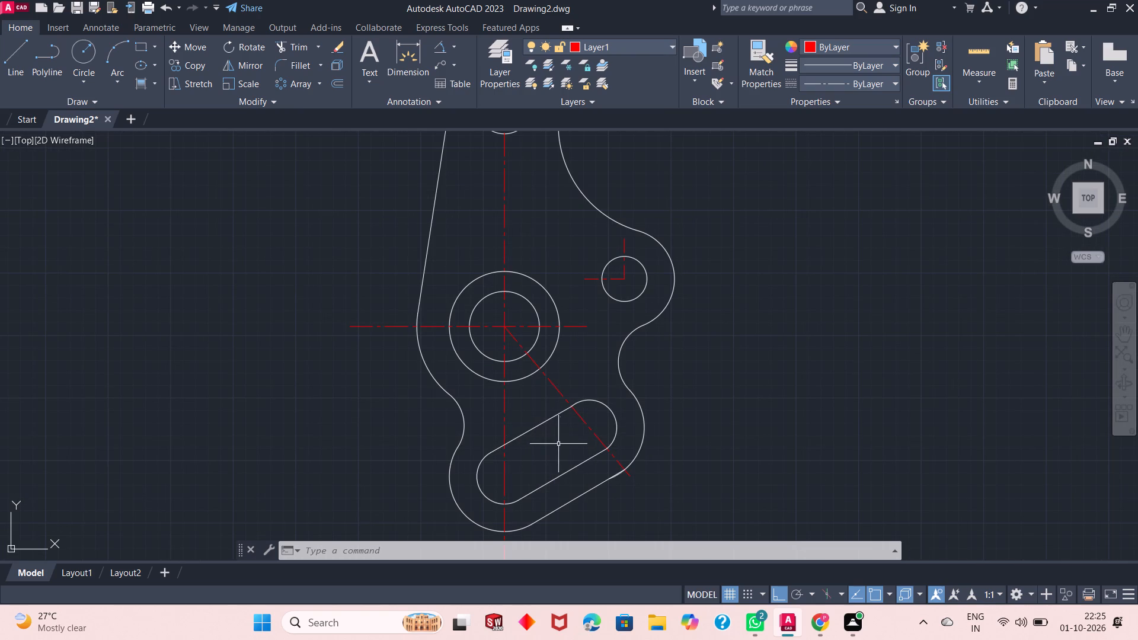
scroll(564, 453, "down", 1)
scroll(567, 388, "up", 1)
scroll(472, 351, "up", 1)
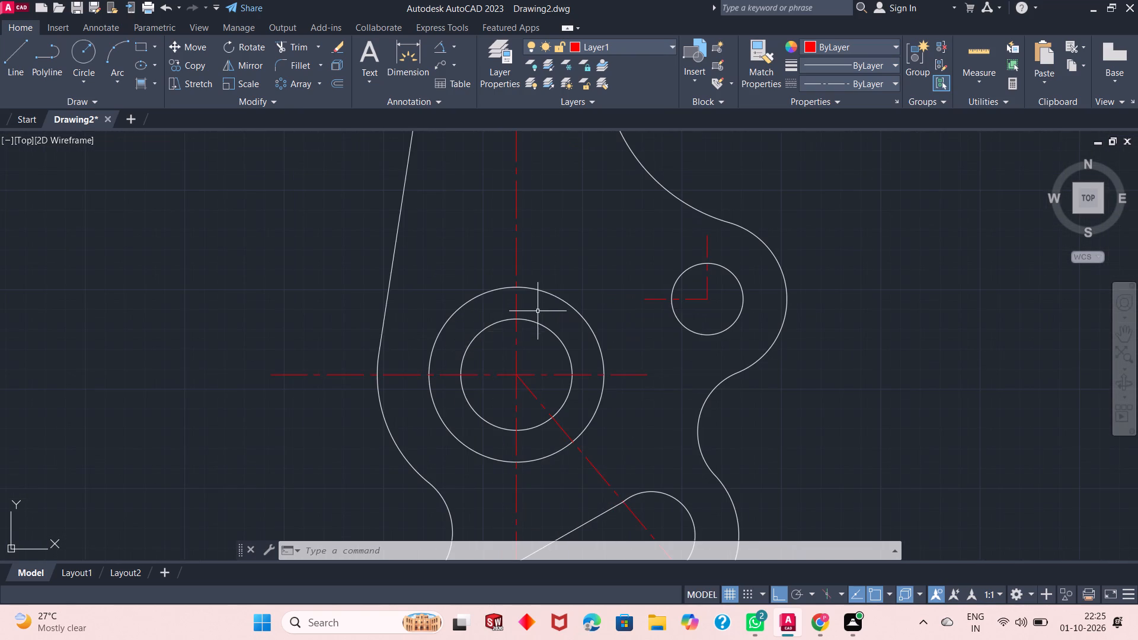
scroll(541, 298, "down", 2)
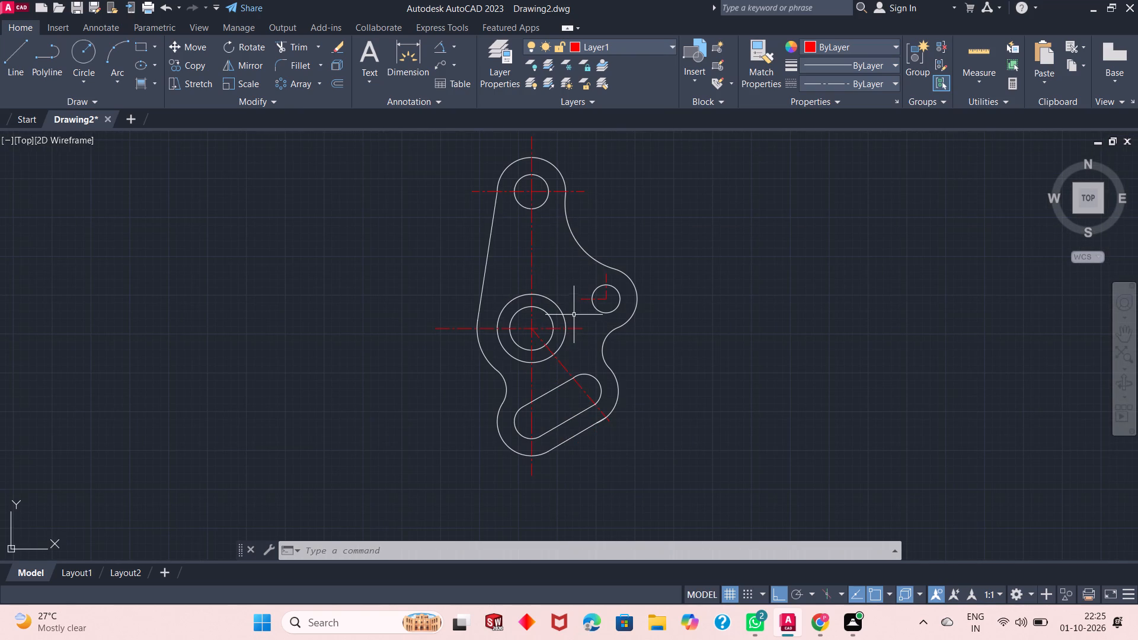
scroll(573, 315, "down", 1)
scroll(572, 315, "up", 1)
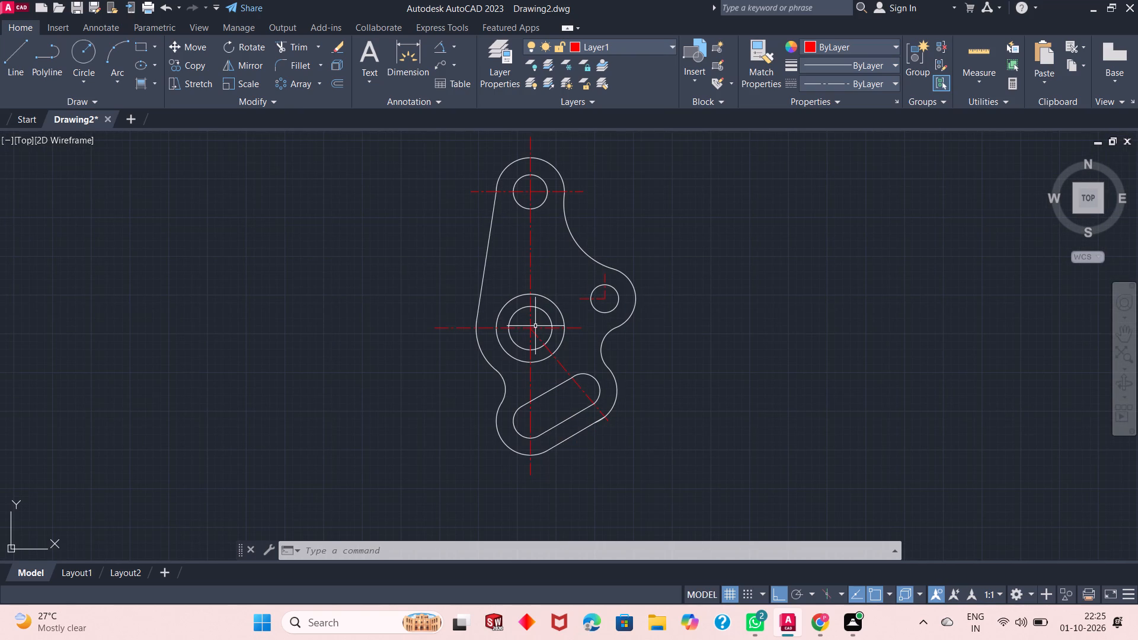
scroll(557, 323, "down", 1)
scroll(557, 323, "up", 1)
scroll(561, 347, "down", 1)
scroll(566, 315, "up", 1)
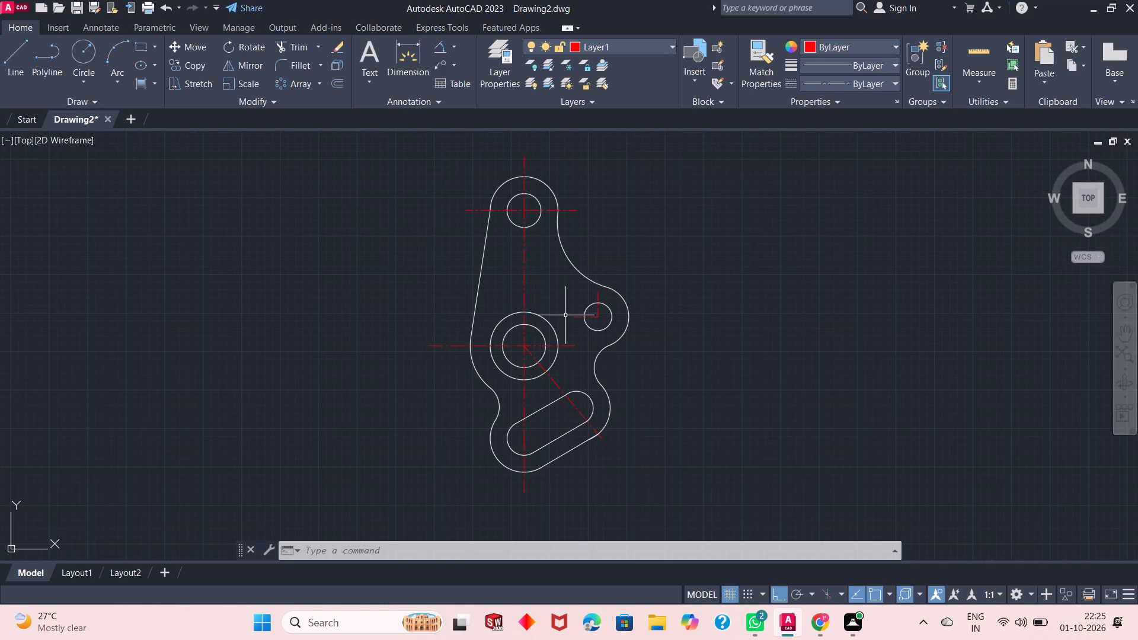
Make layer 0 current and freeze Layer1, which holds the red centerlines.
left_click(646, 46)
left_click(636, 62)
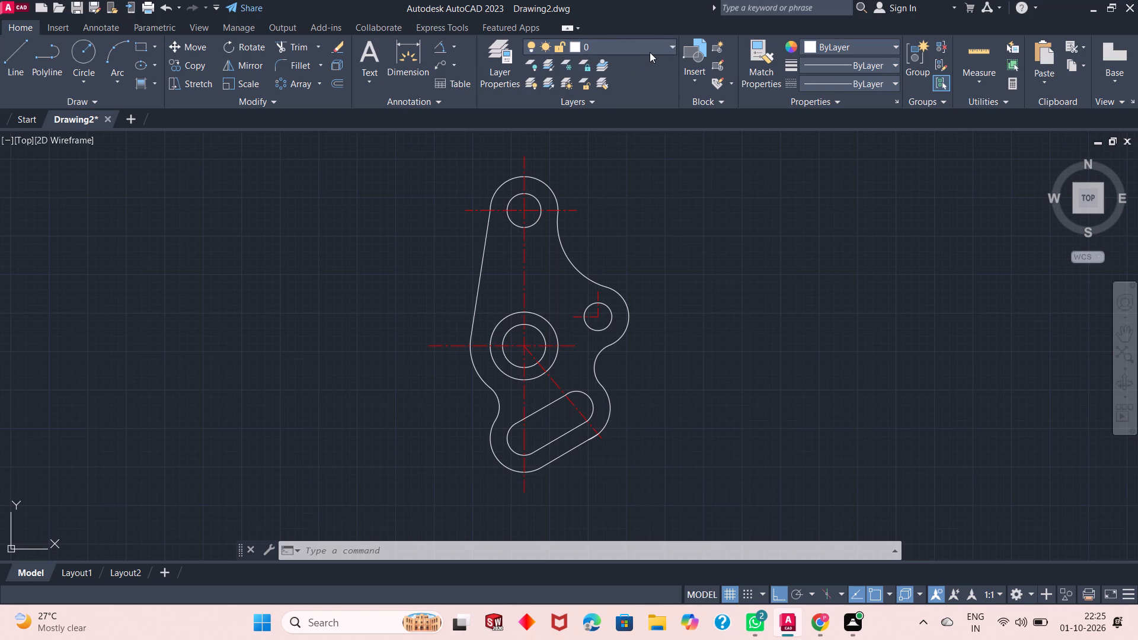
left_click(650, 52)
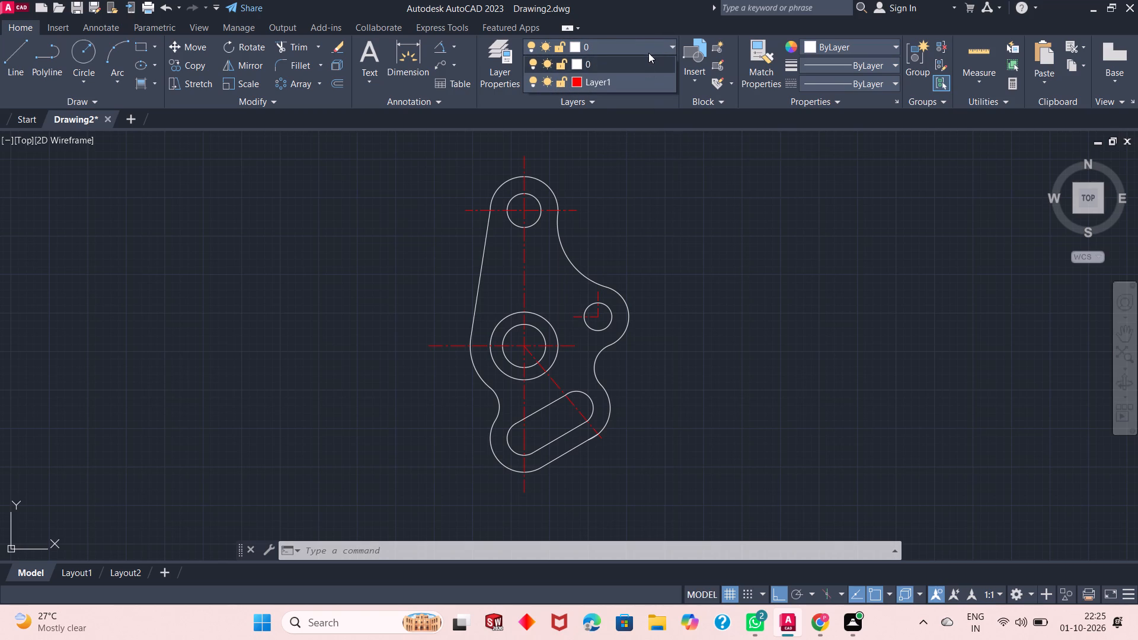
left_click(549, 83)
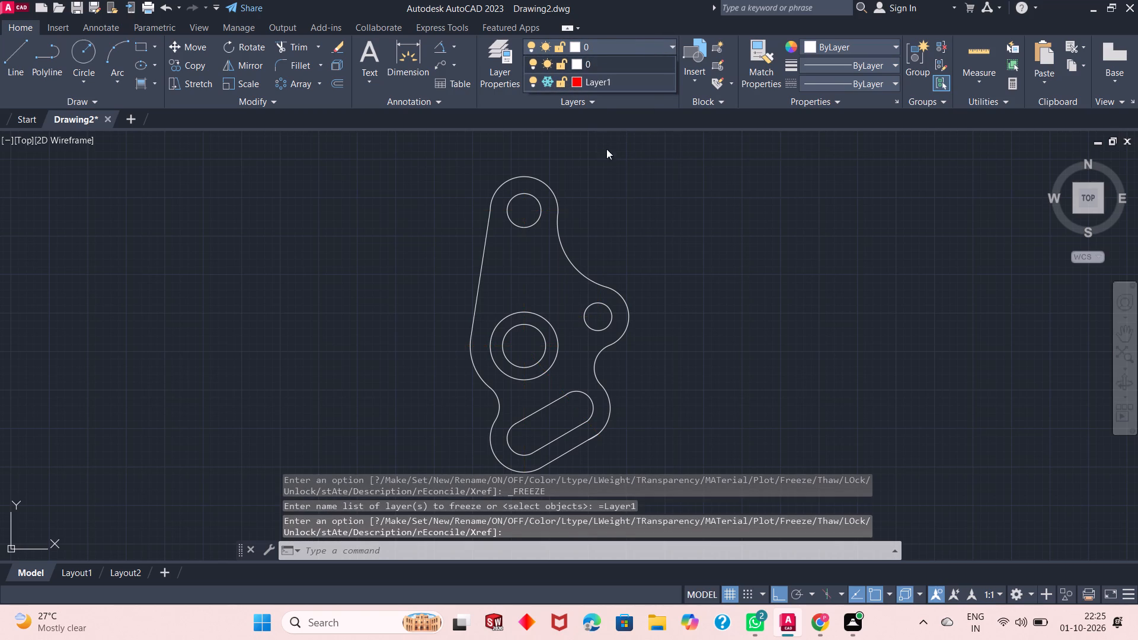
scroll(604, 247, "down", 1)
scroll(588, 252, "up", 1)
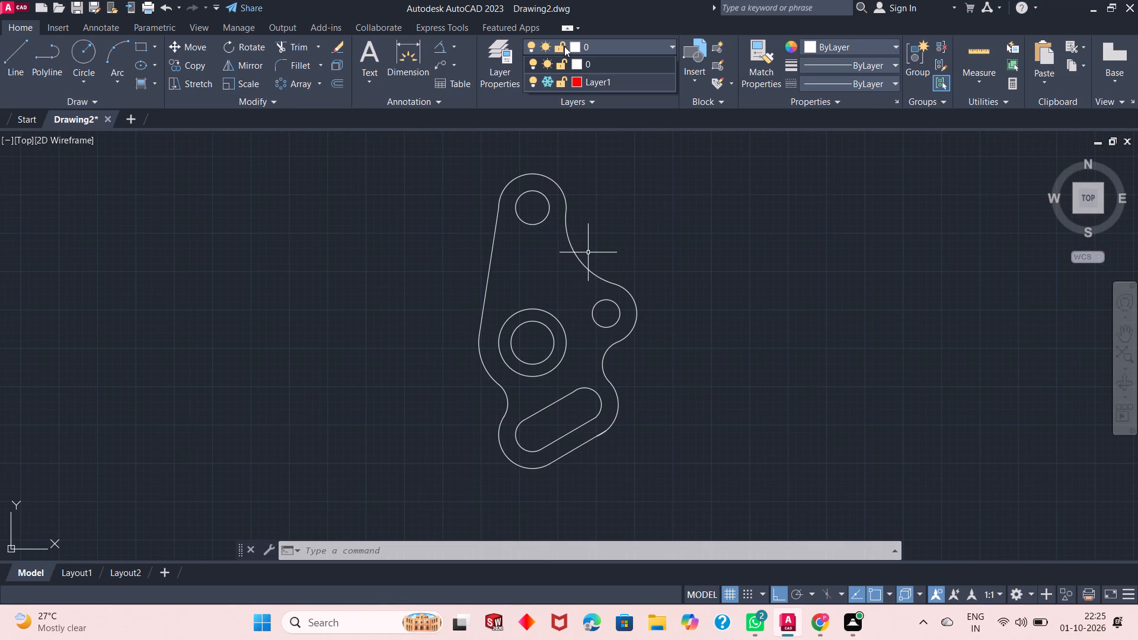
left_click(598, 46)
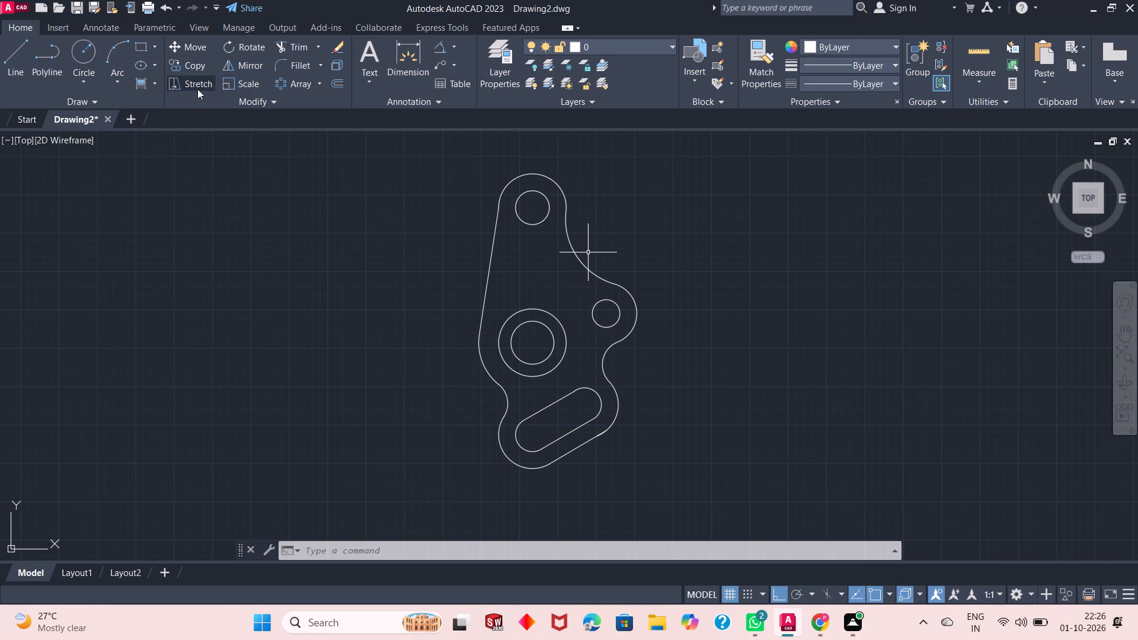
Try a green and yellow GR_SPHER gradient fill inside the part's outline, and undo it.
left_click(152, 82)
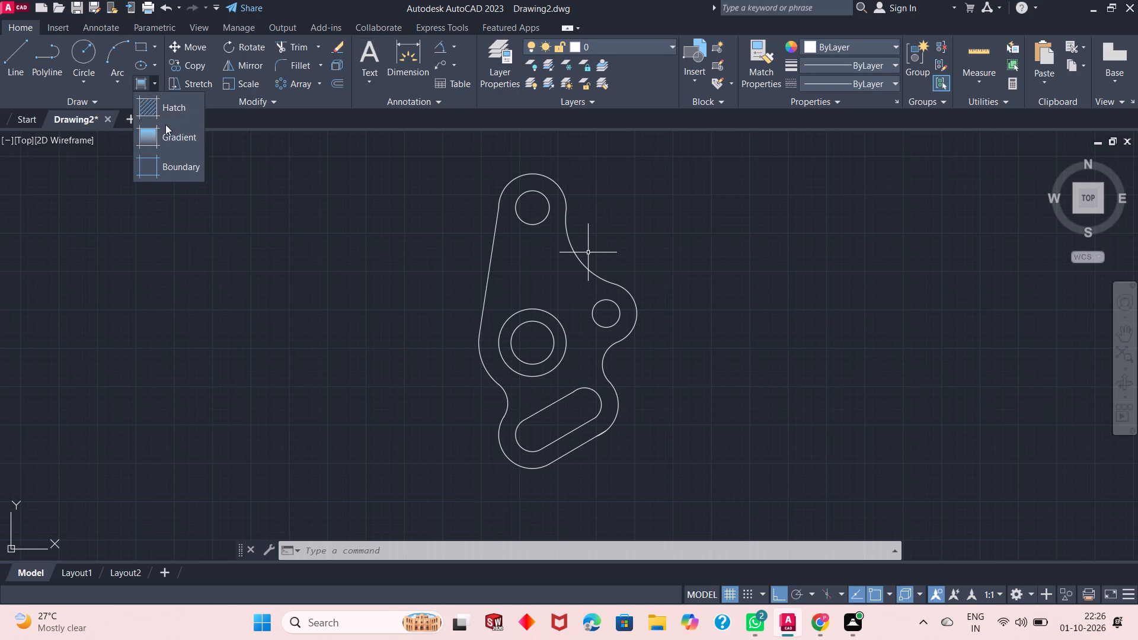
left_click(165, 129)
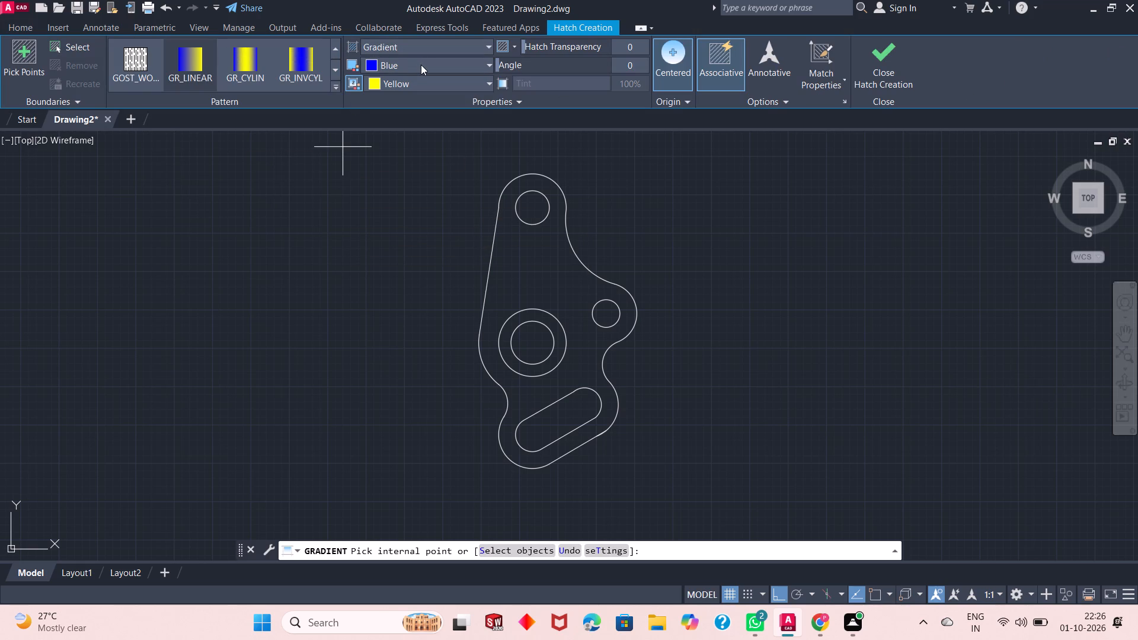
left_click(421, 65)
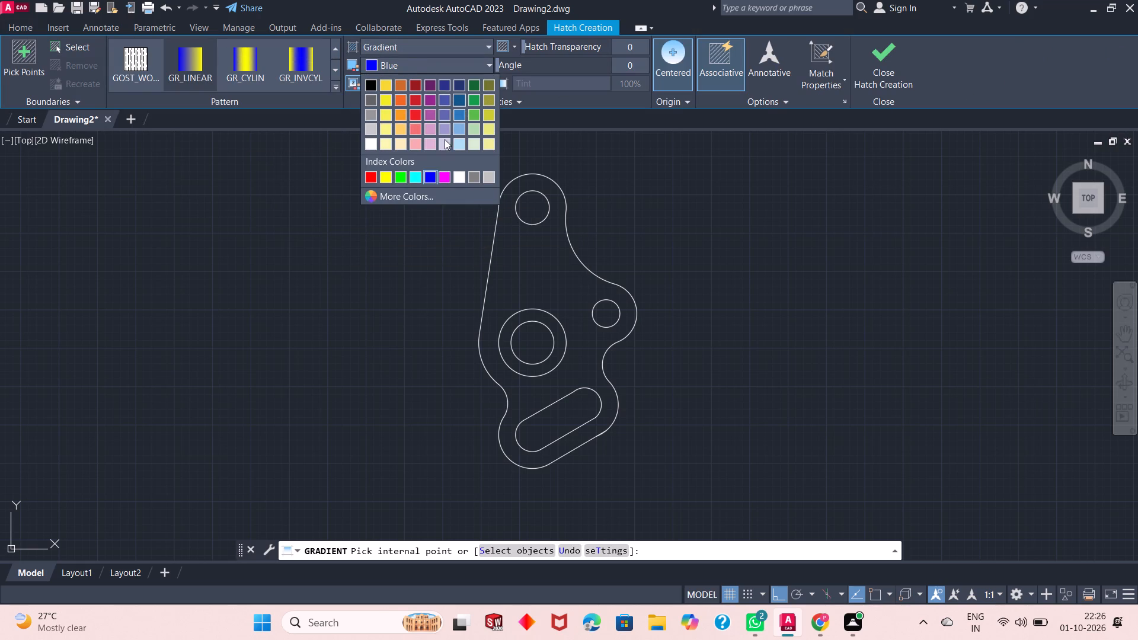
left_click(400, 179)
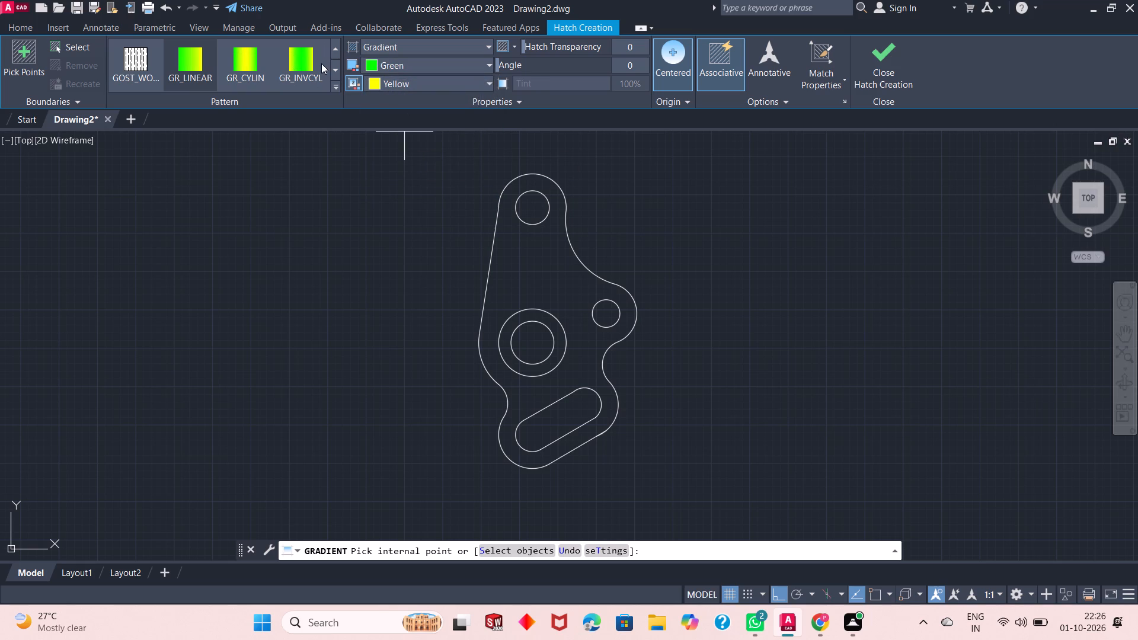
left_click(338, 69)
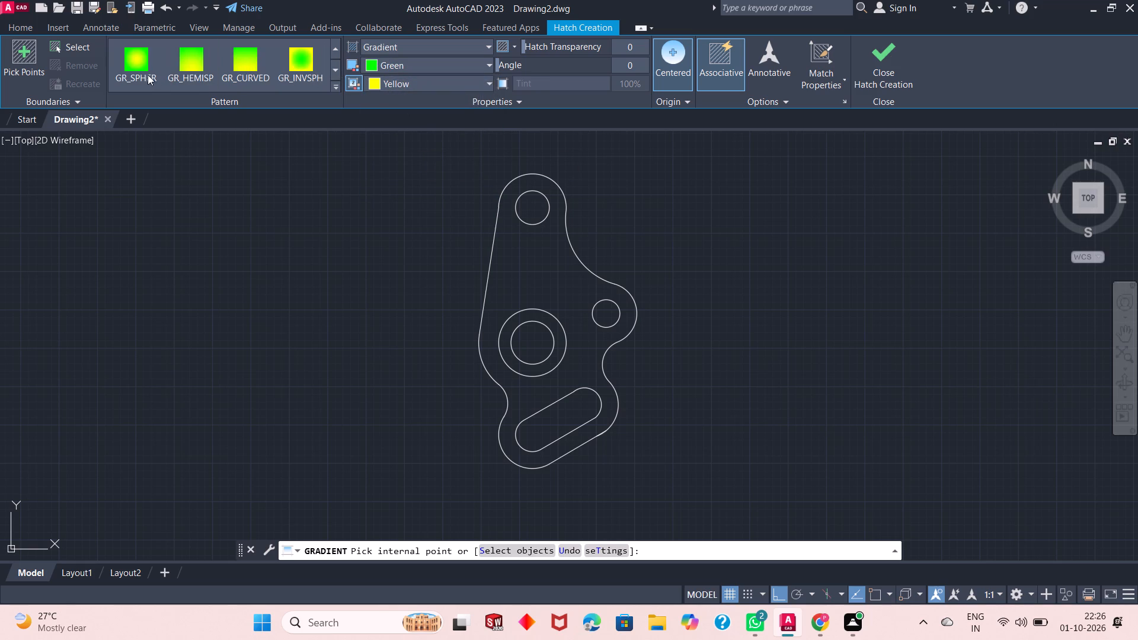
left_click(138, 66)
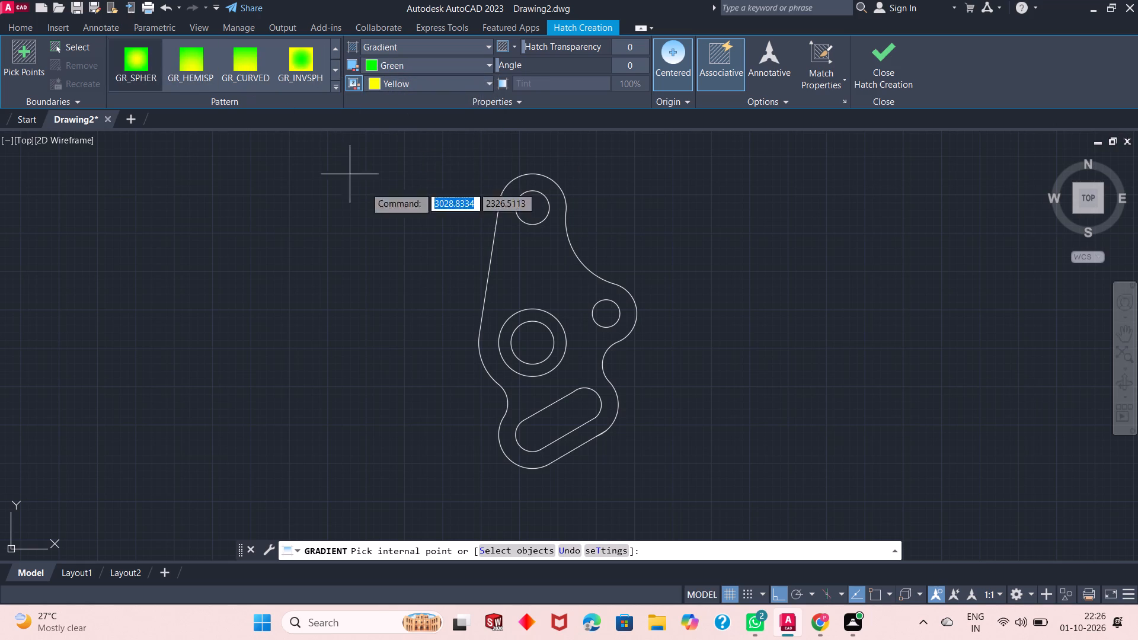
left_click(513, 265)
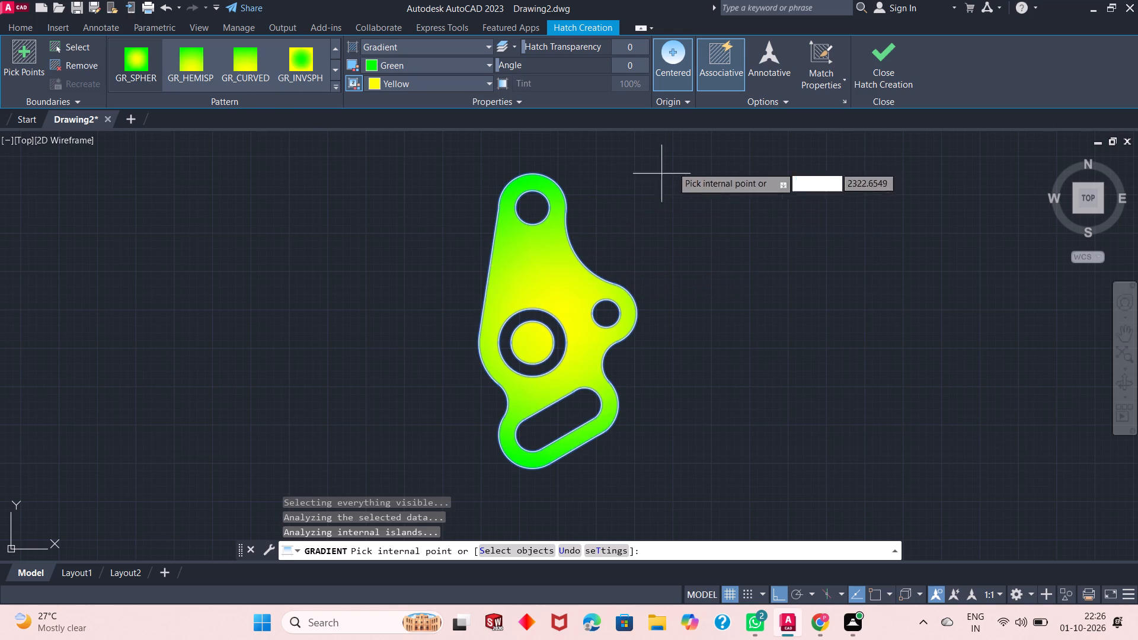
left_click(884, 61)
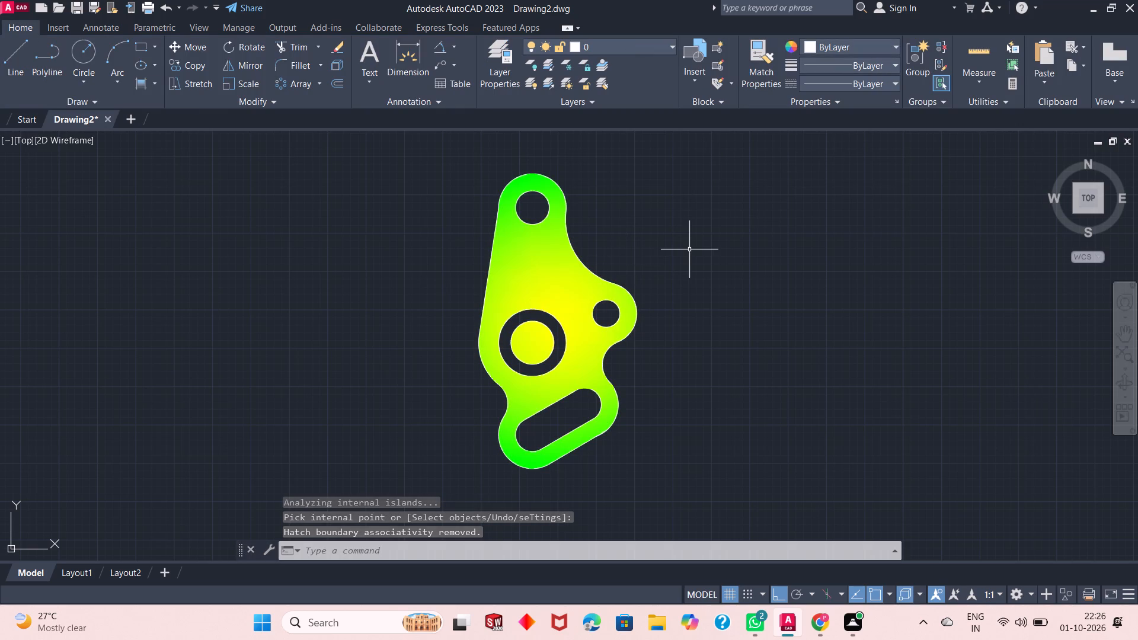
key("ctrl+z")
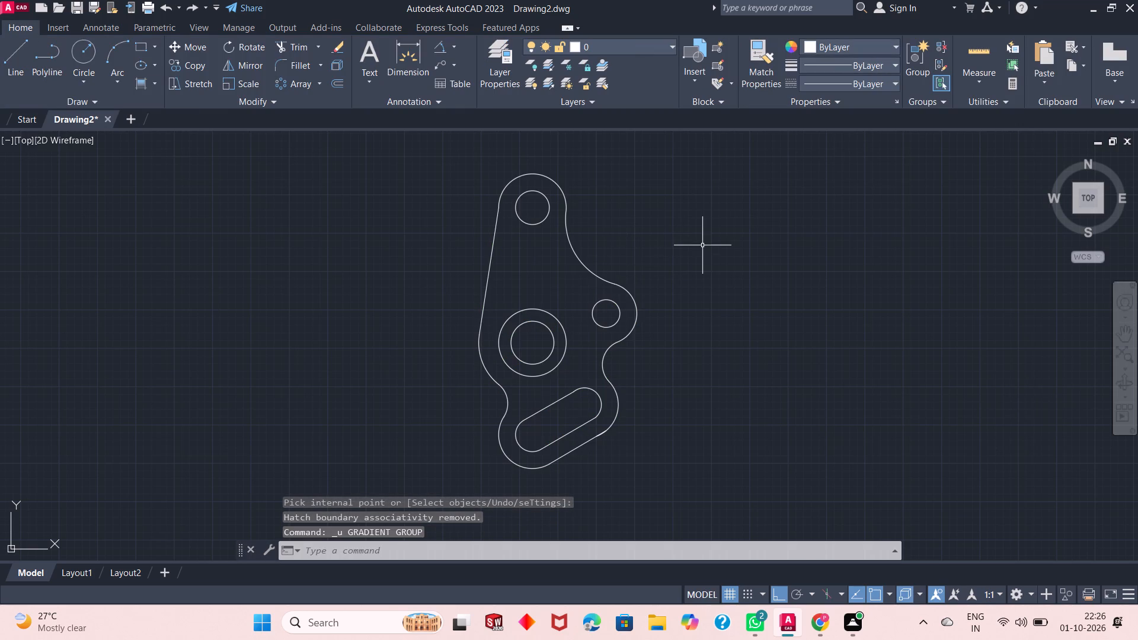
Fill the area inside the part's outline with a green and yellow GR_LINEAR gradient.
scroll(522, 338, "up", 1)
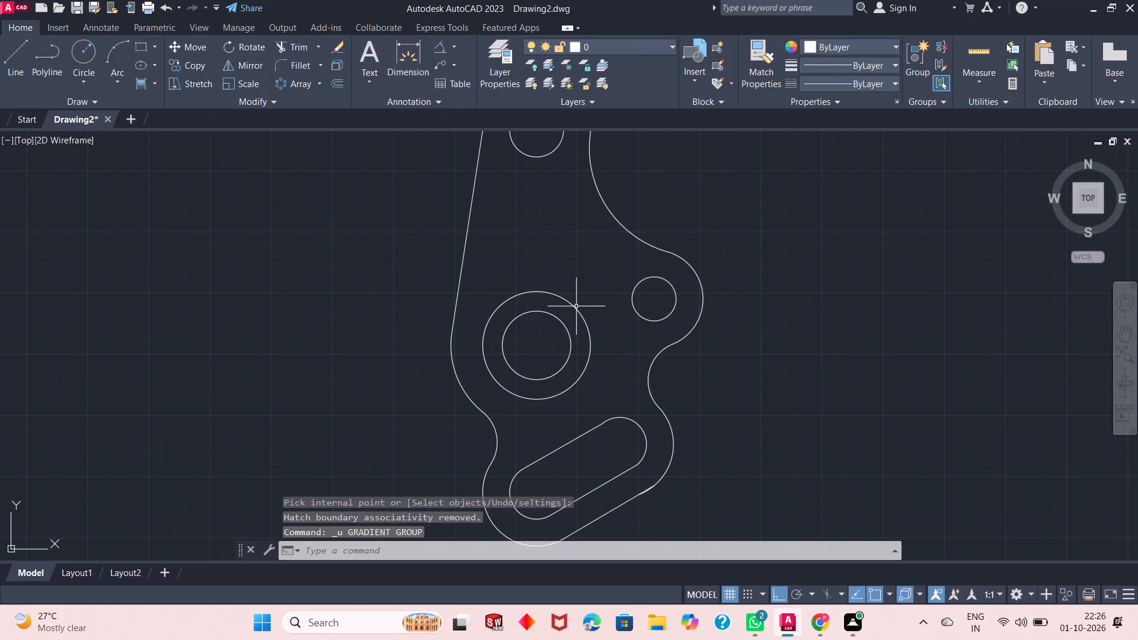
scroll(588, 305, "down", 2)
scroll(588, 305, "up", 1)
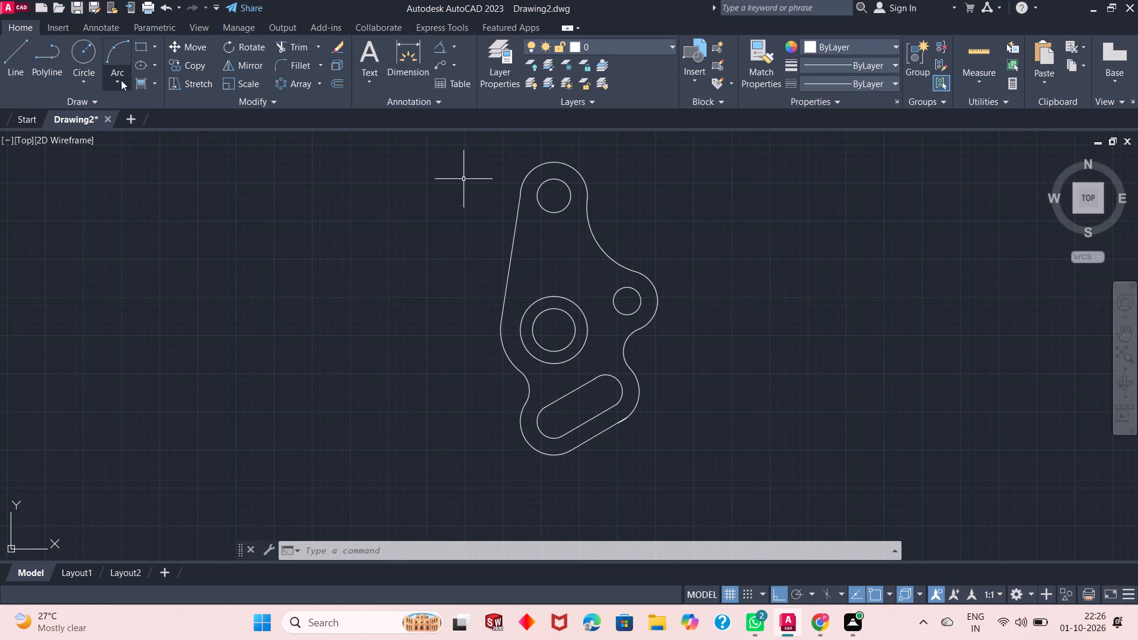
left_click(140, 82)
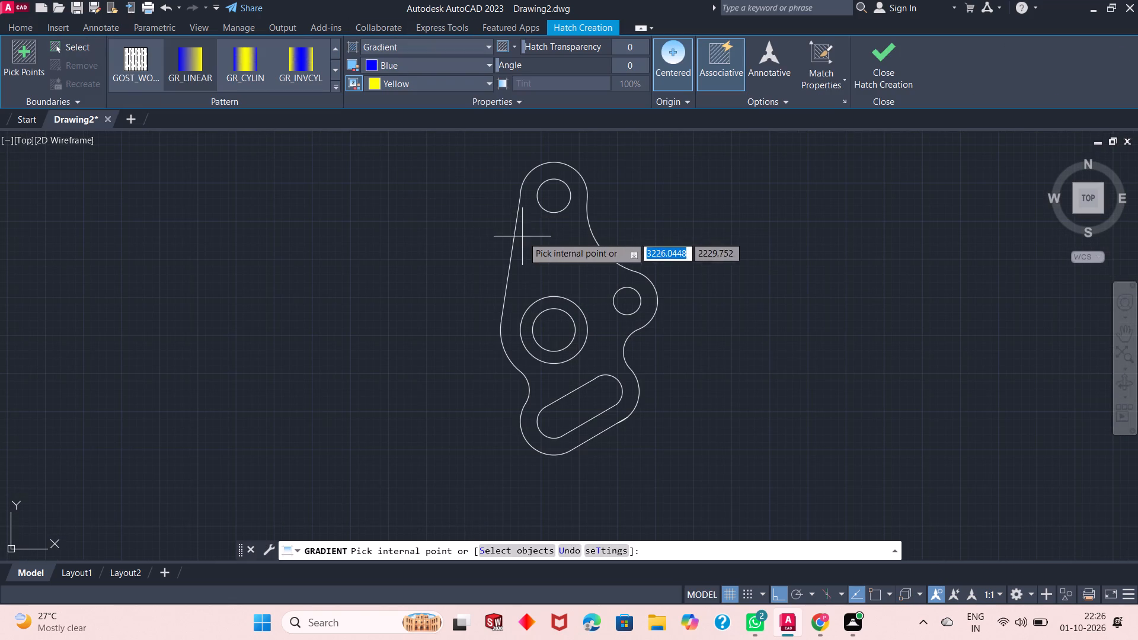
left_click(428, 70)
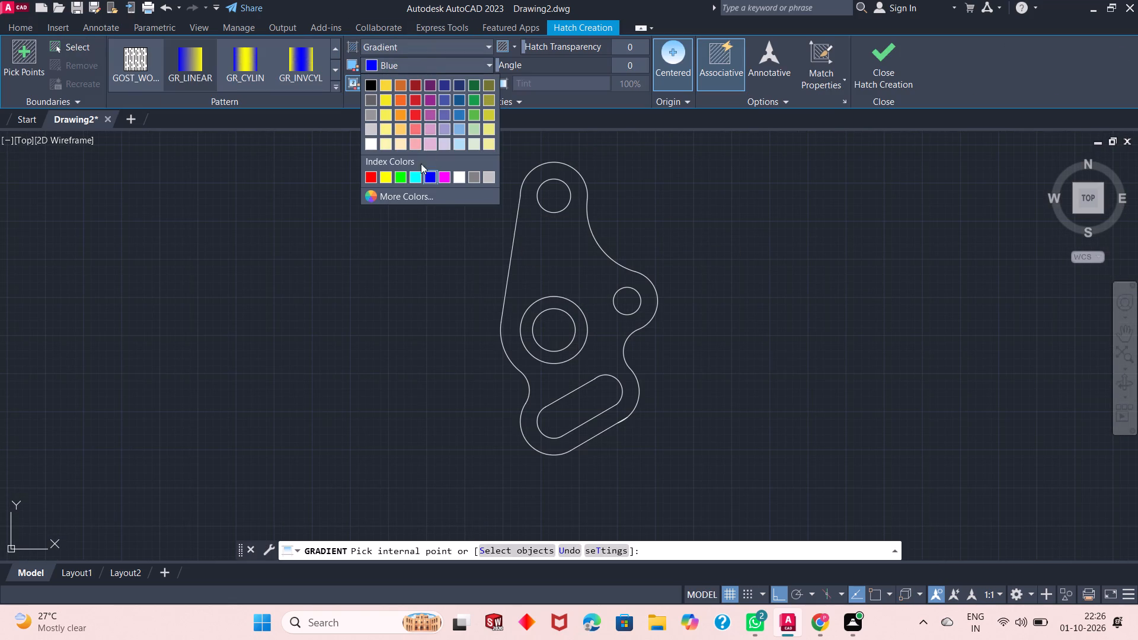
left_click(401, 176)
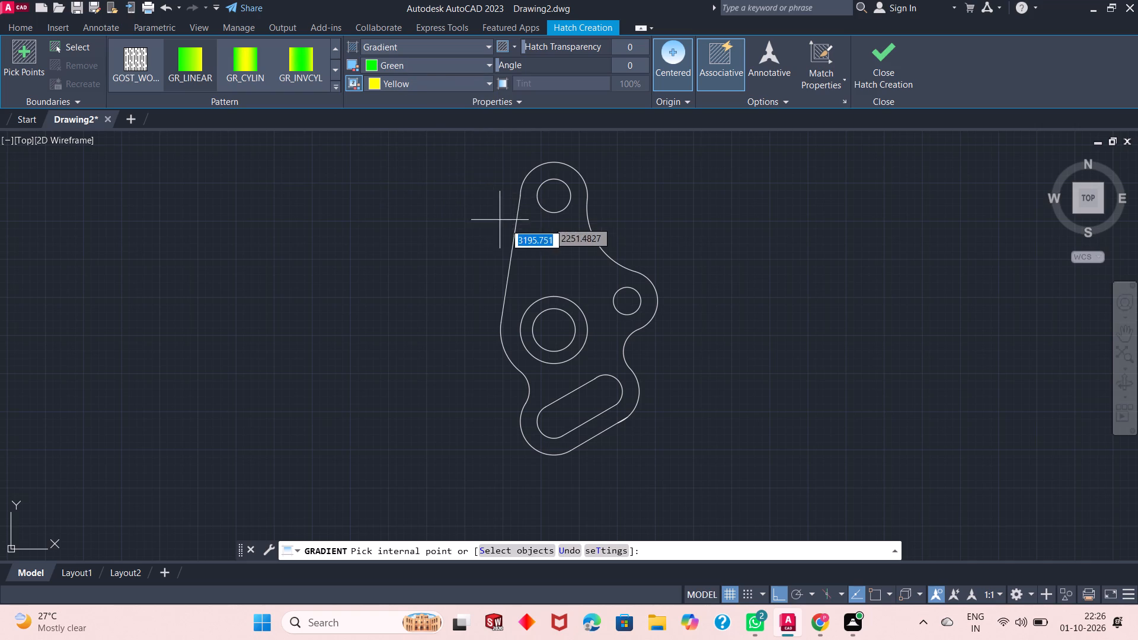
left_click(544, 252)
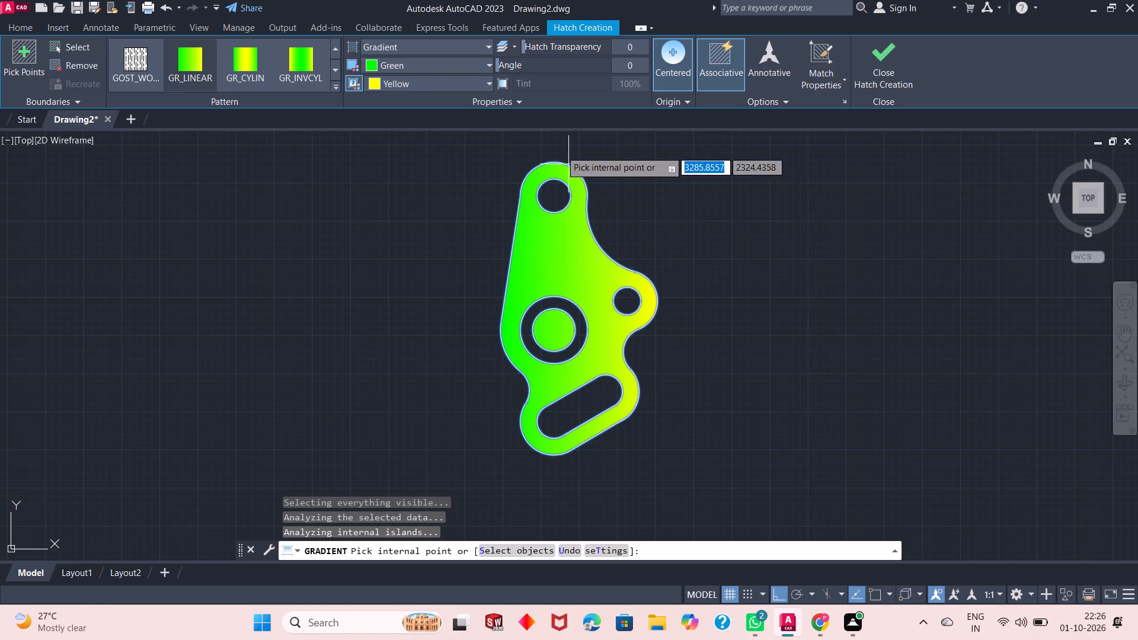
left_click(877, 74)
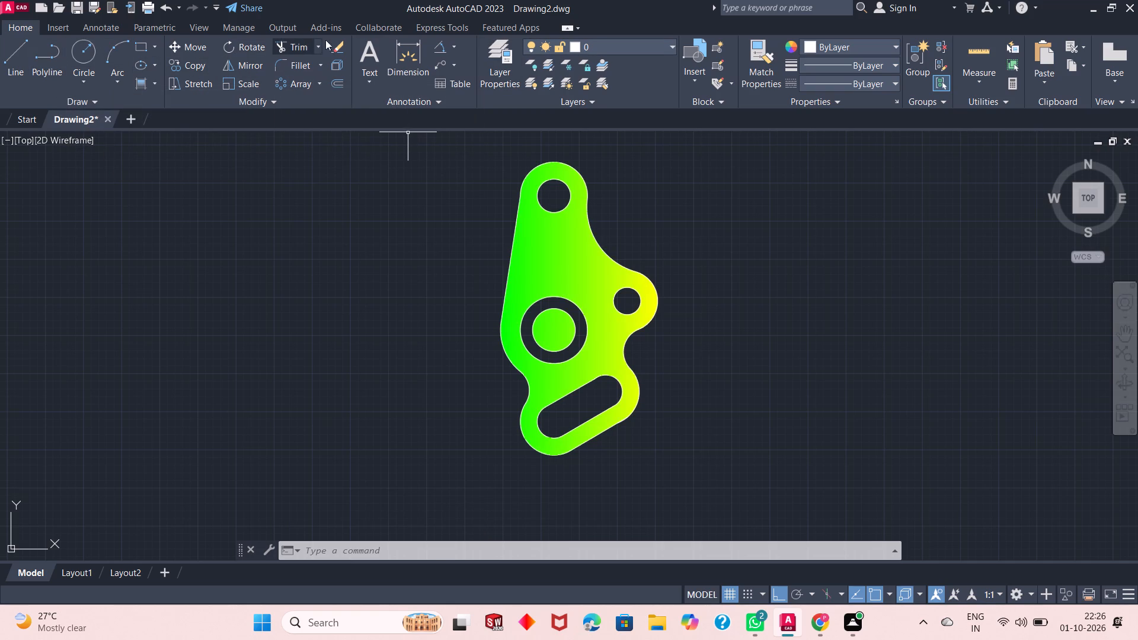
Fill the top hole, small side hole, inner central circle and slot with a GR_SPHER gradient in 205,105,40 and yellow.
left_click(139, 87)
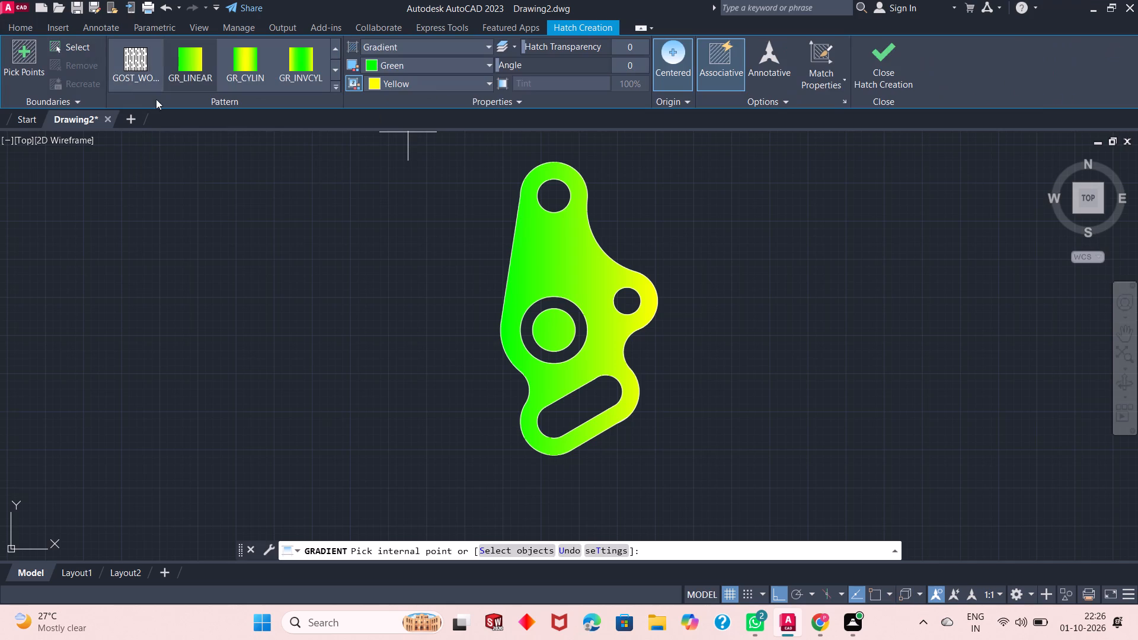
left_click(444, 64)
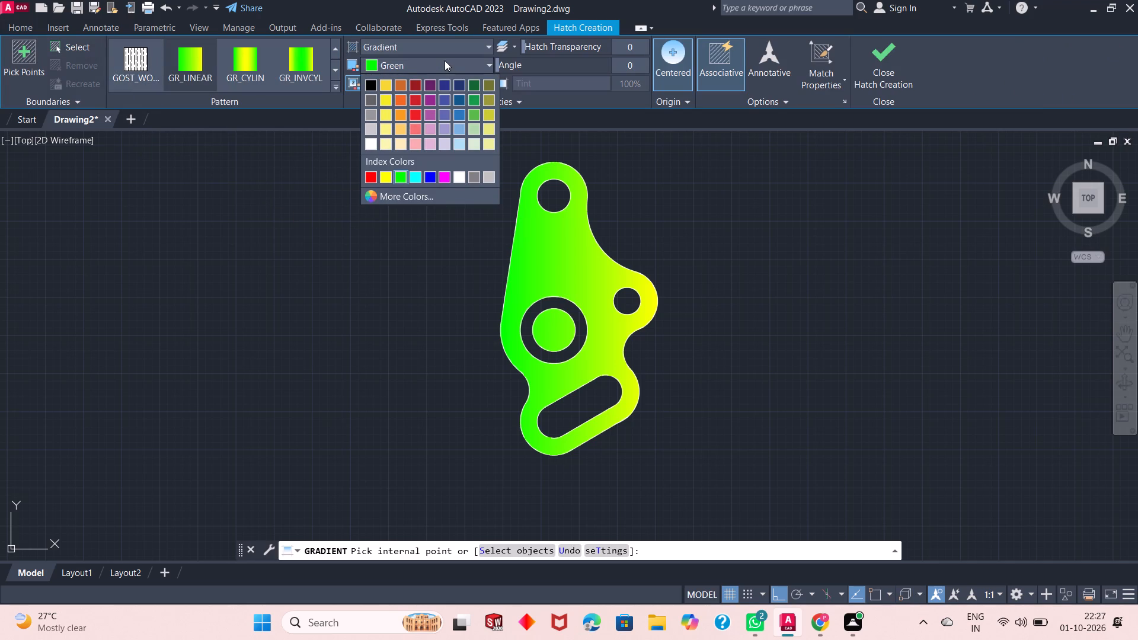
left_click(404, 84)
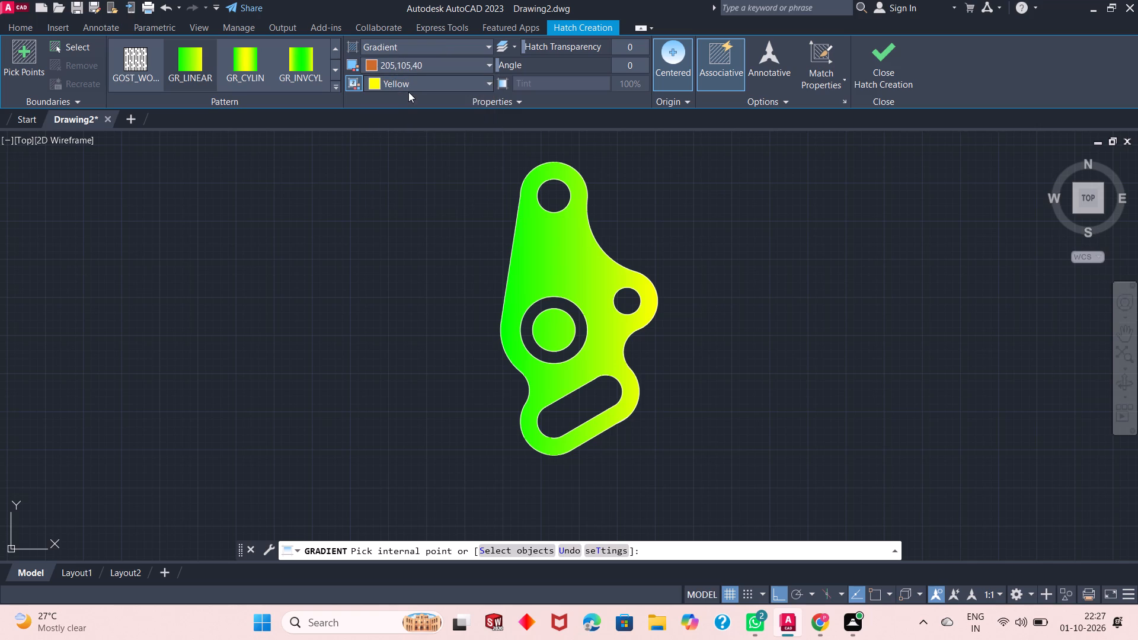
left_click(418, 84)
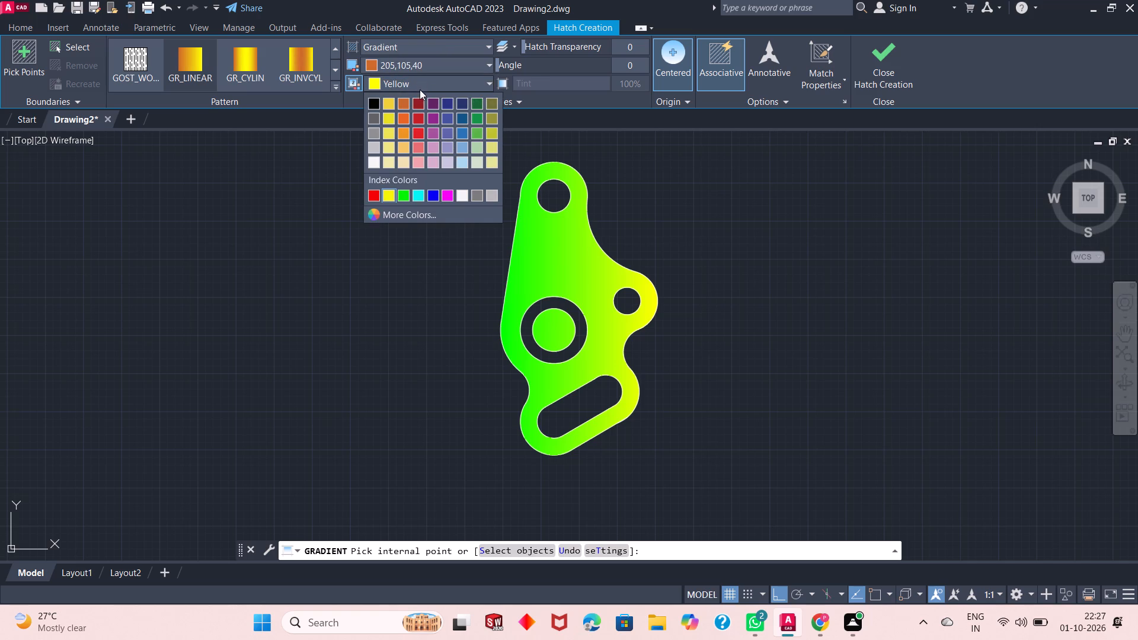
left_click(398, 84)
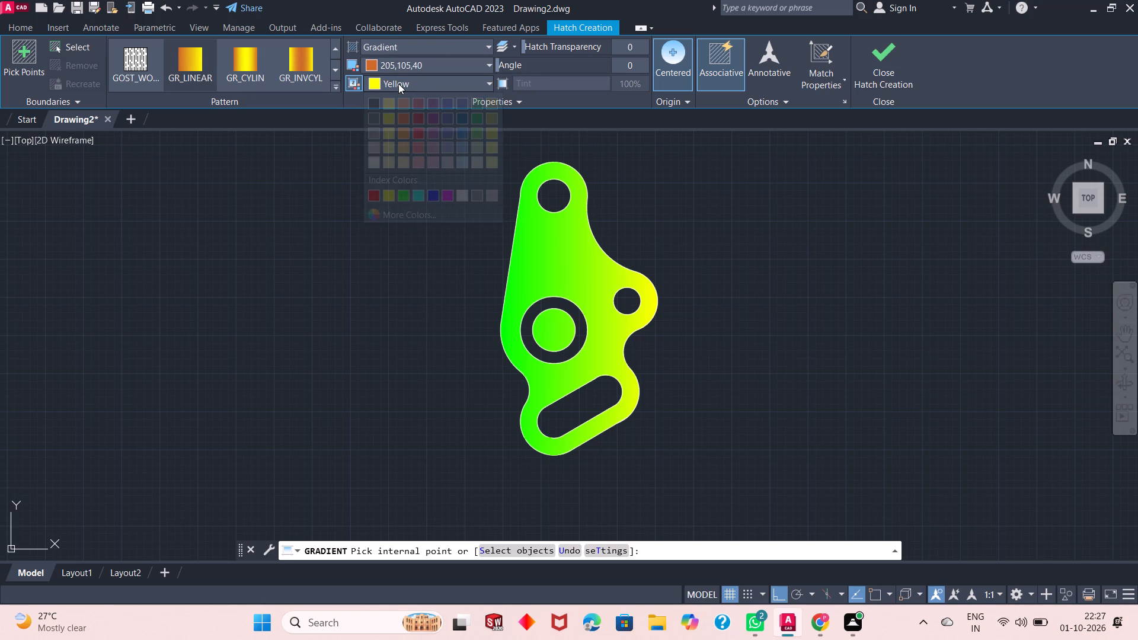
left_click(333, 69)
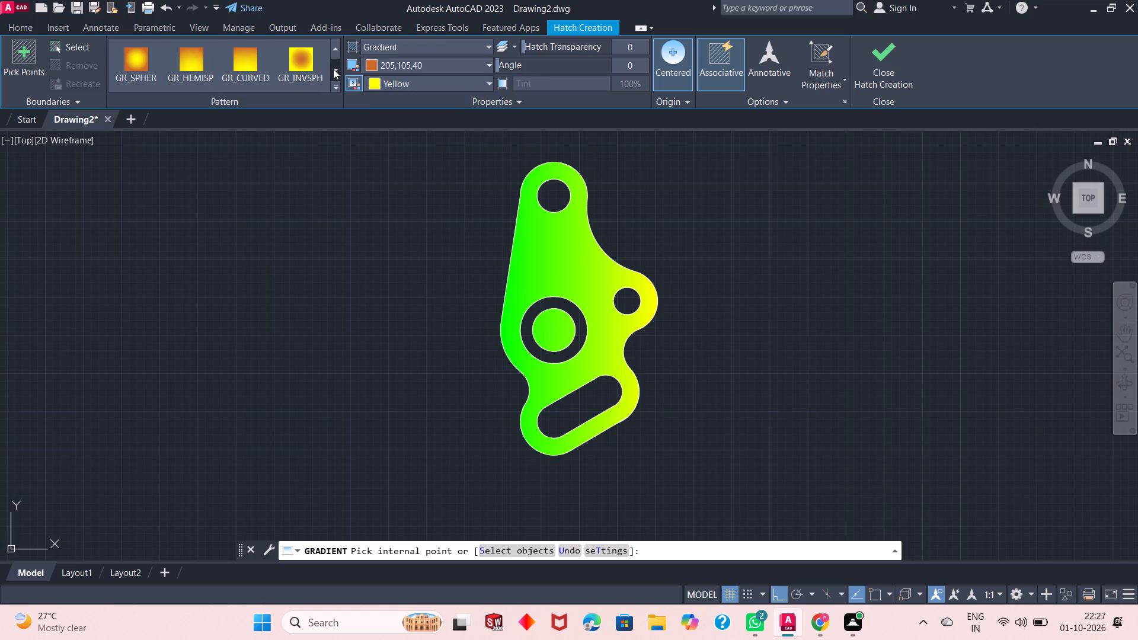
left_click(138, 64)
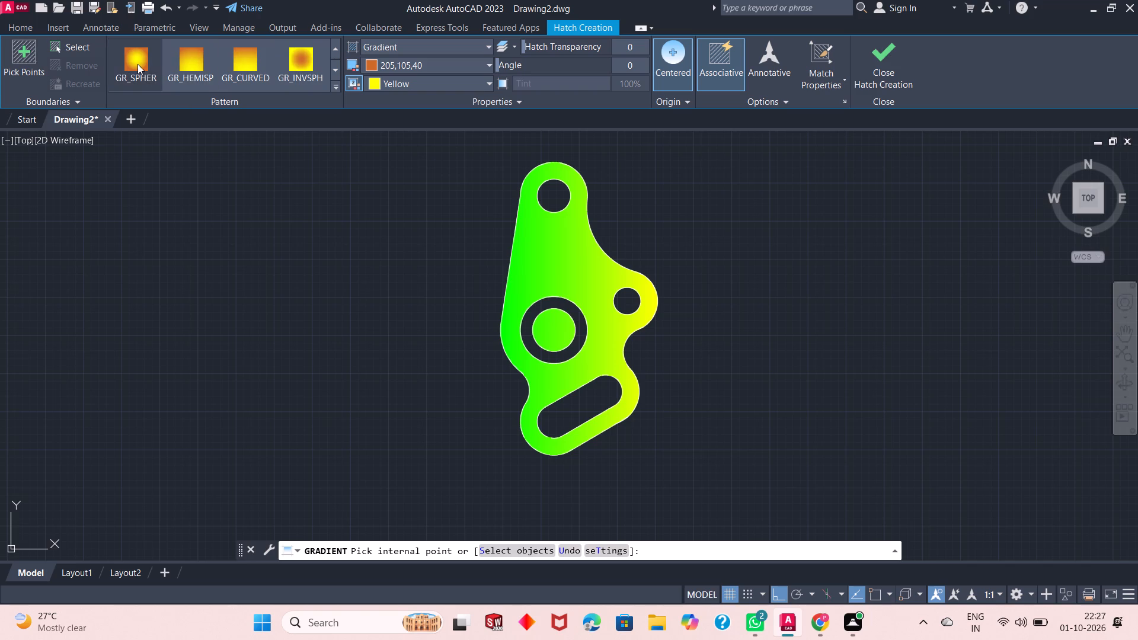
left_click(550, 194)
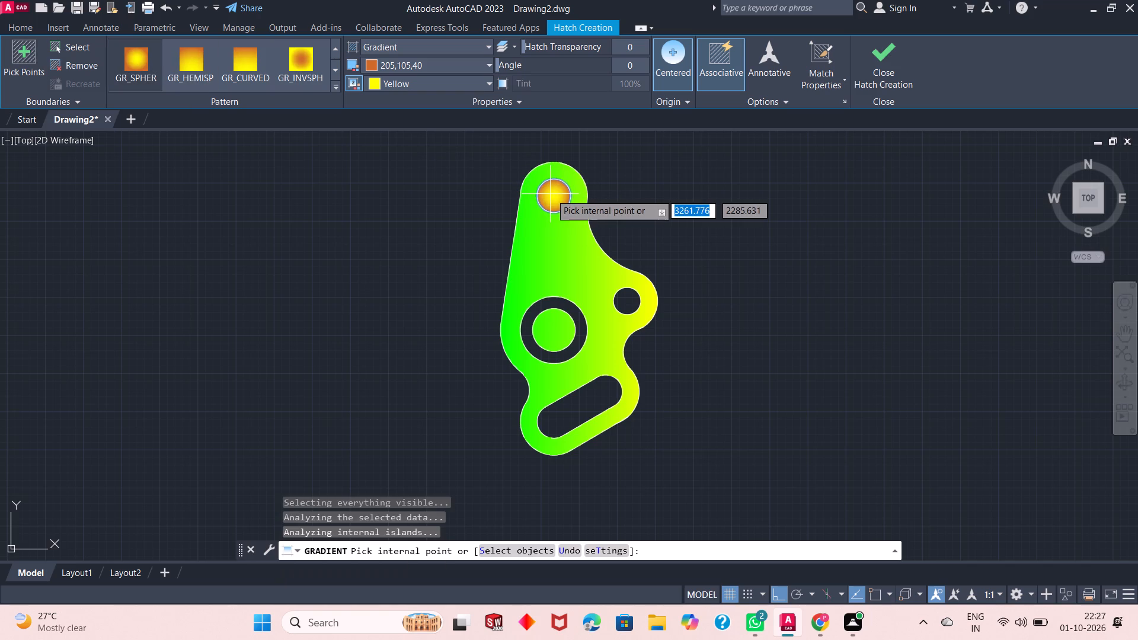
left_click(631, 297)
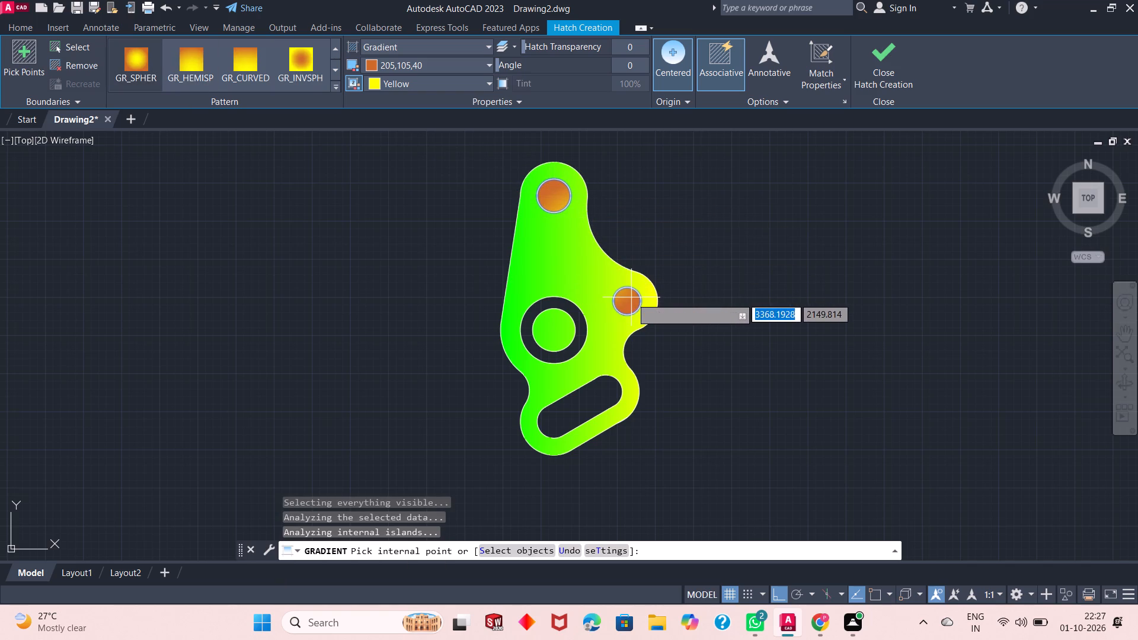
left_click(544, 325)
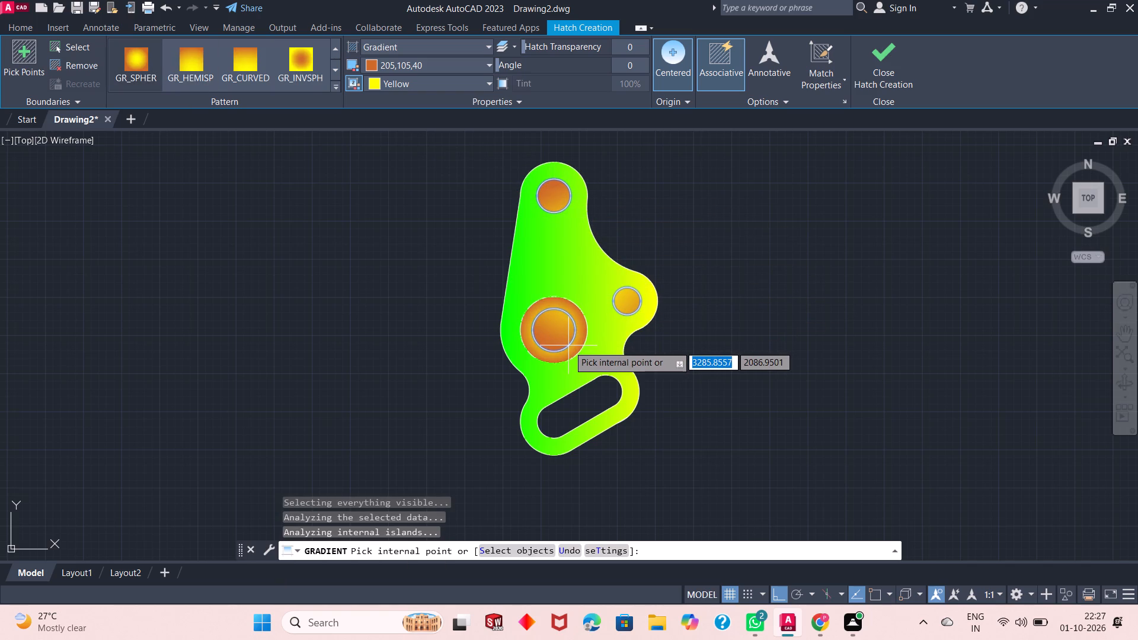
left_click(586, 404)
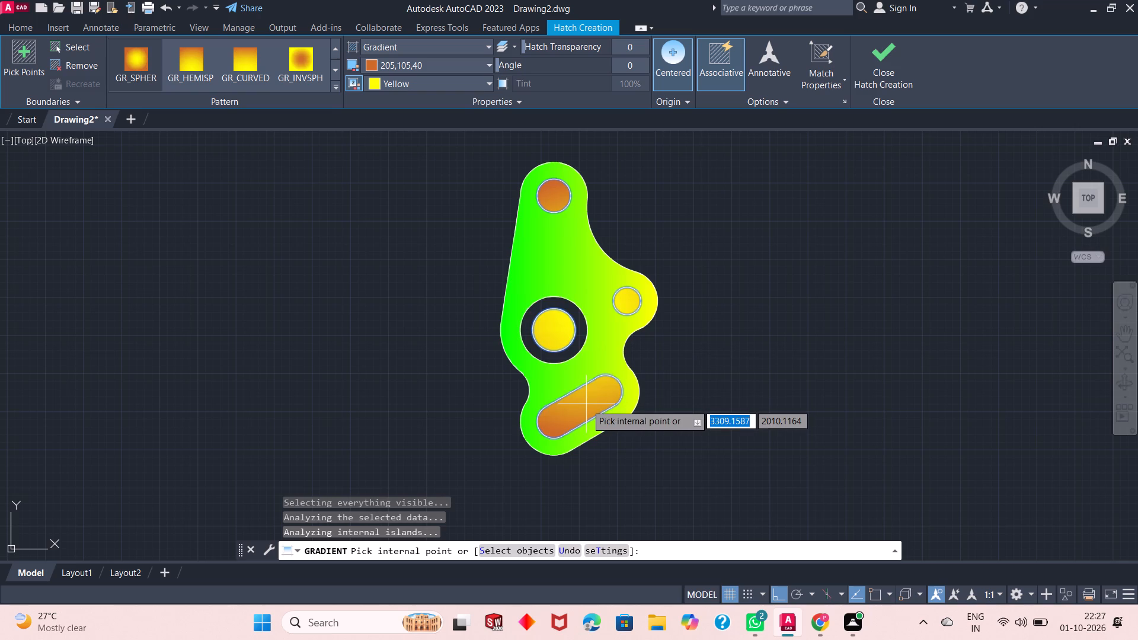
left_click(880, 81)
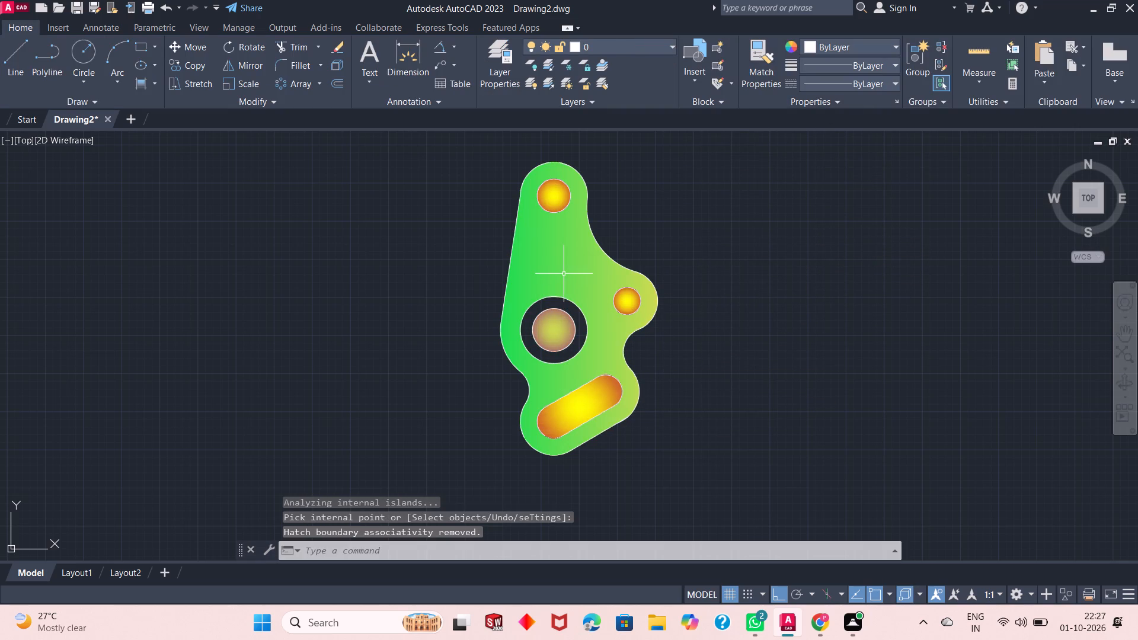
Thaw Layer1, which holds the red centerlines.
scroll(571, 319, "up", 1)
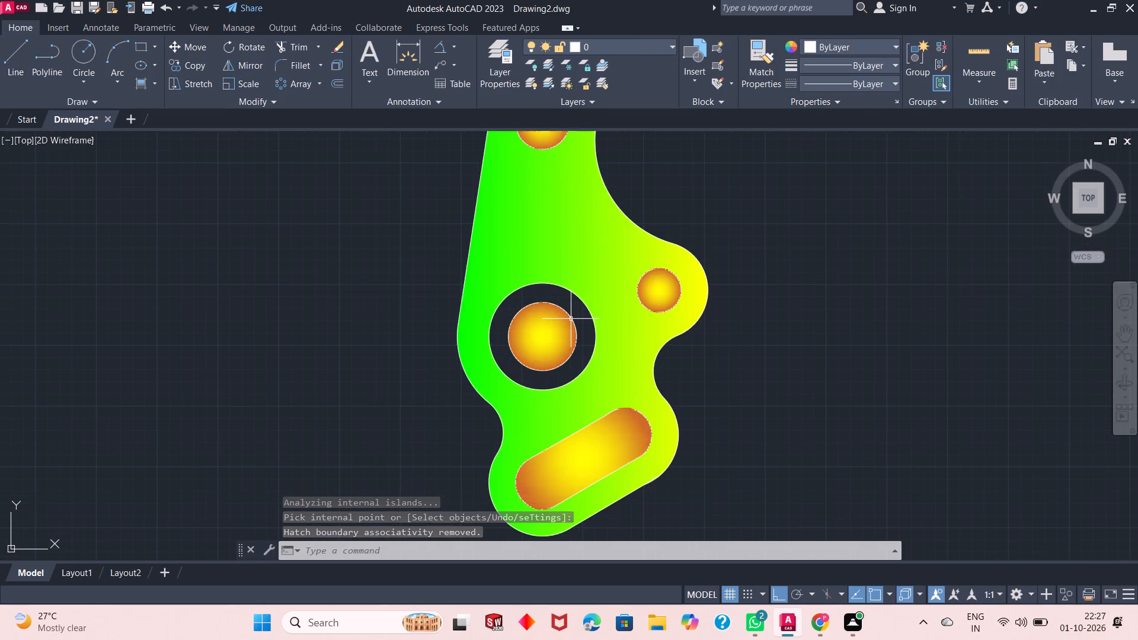
scroll(600, 320, "down", 1)
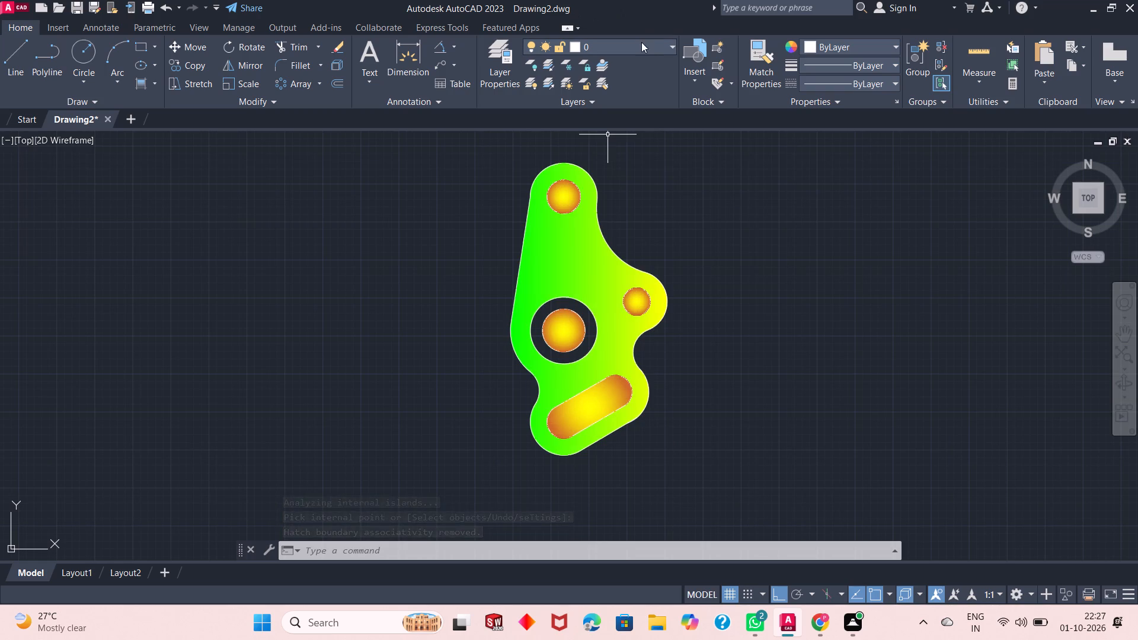
left_click(652, 50)
left_click(549, 85)
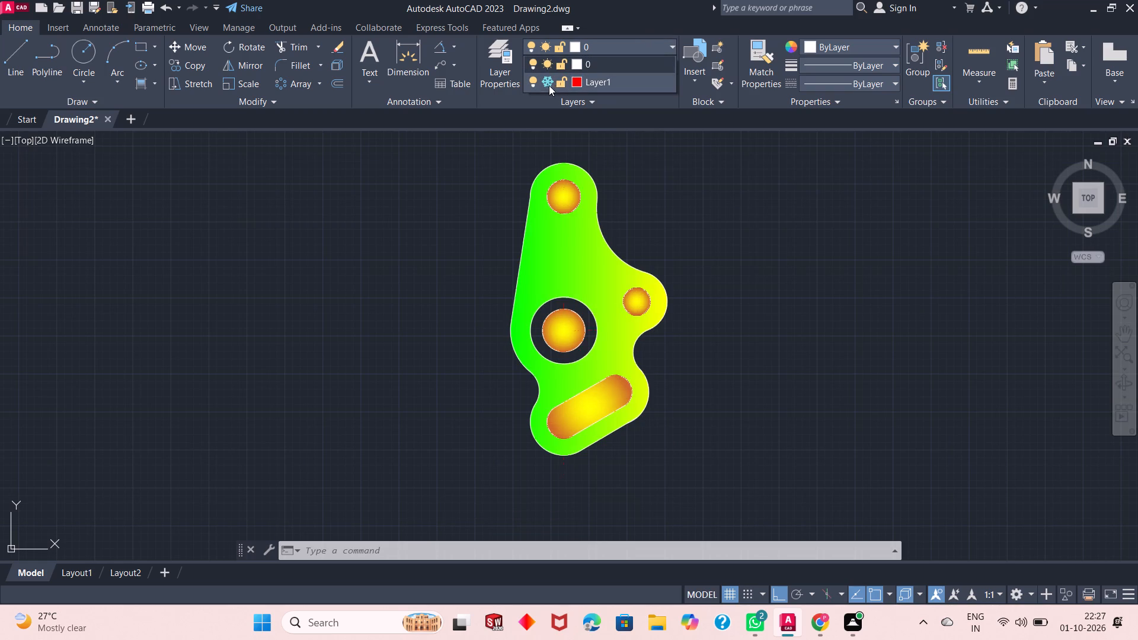
left_click(679, 261)
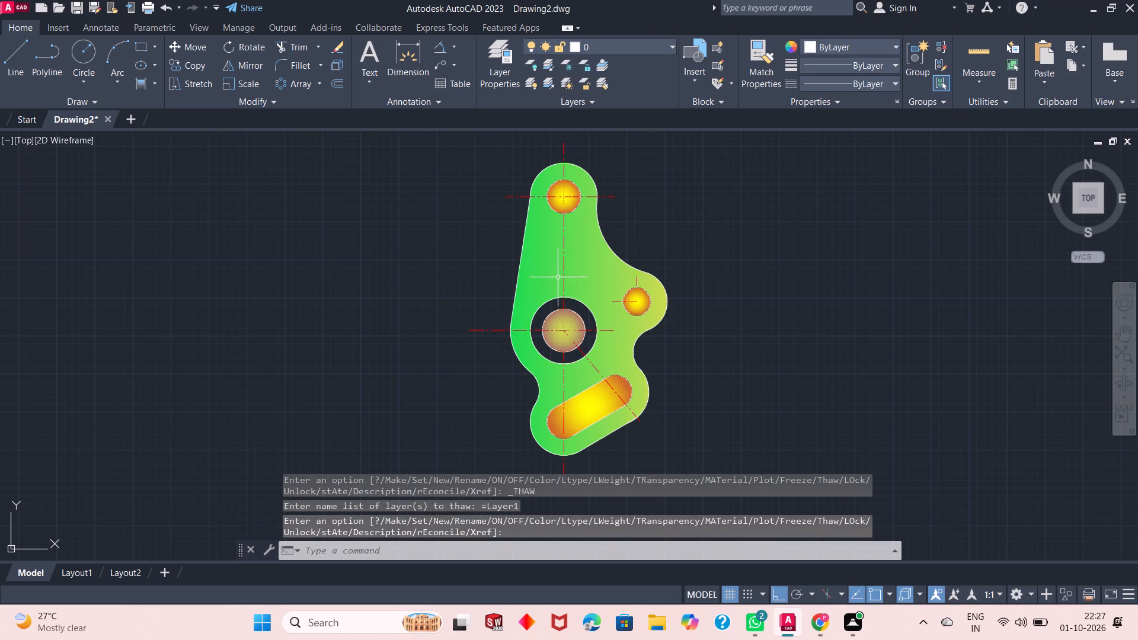
Examine the gradient-filled part together with its centerlines.
scroll(571, 208, "up", 1)
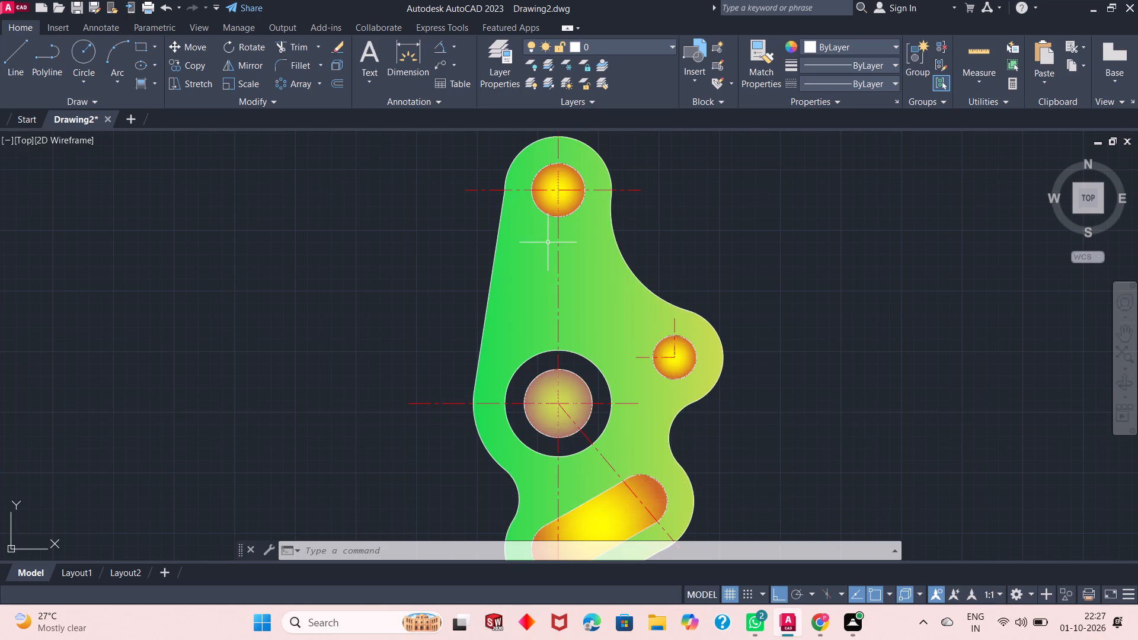
scroll(548, 239, "down", 2)
scroll(558, 263, "up", 1)
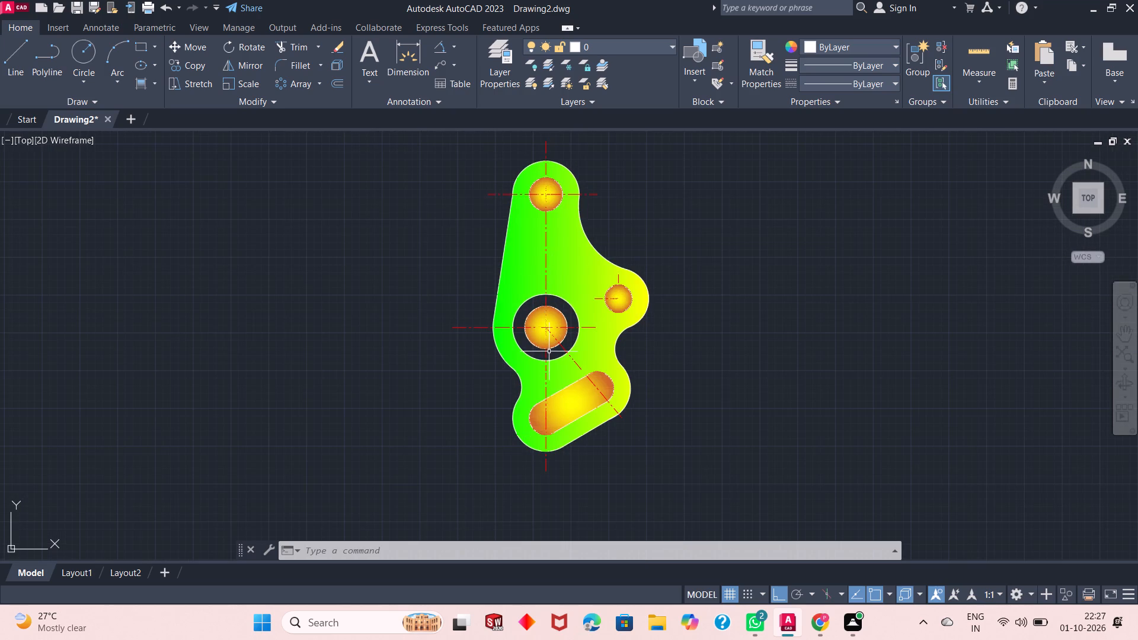
scroll(549, 352, "up", 1)
scroll(551, 351, "down", 1)
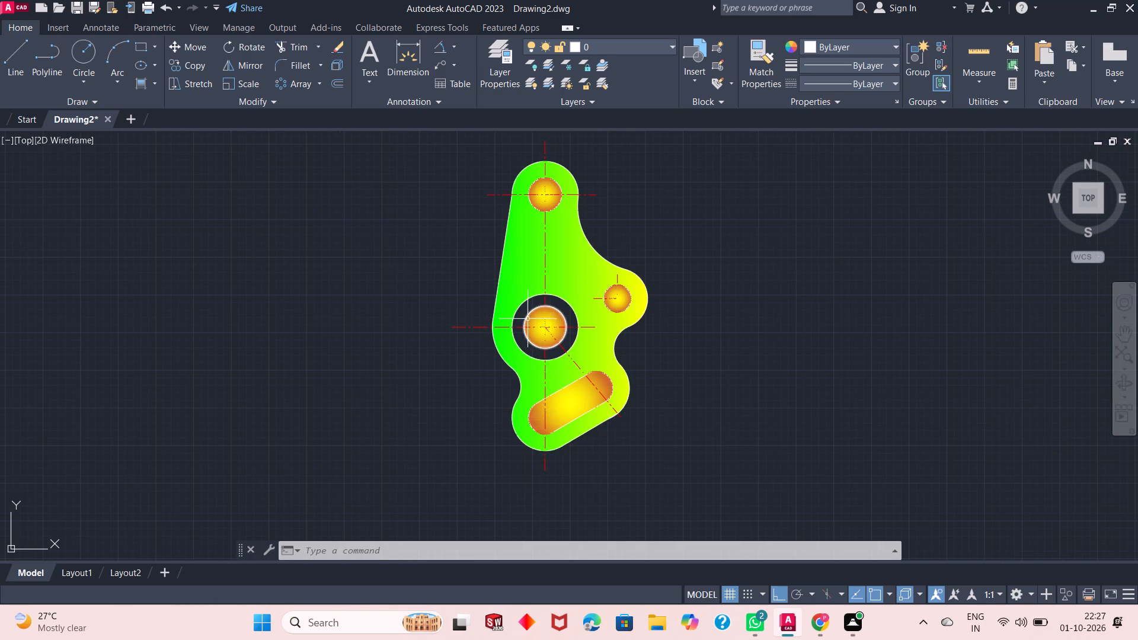
scroll(555, 338, "down", 1)
scroll(555, 337, "up", 2)
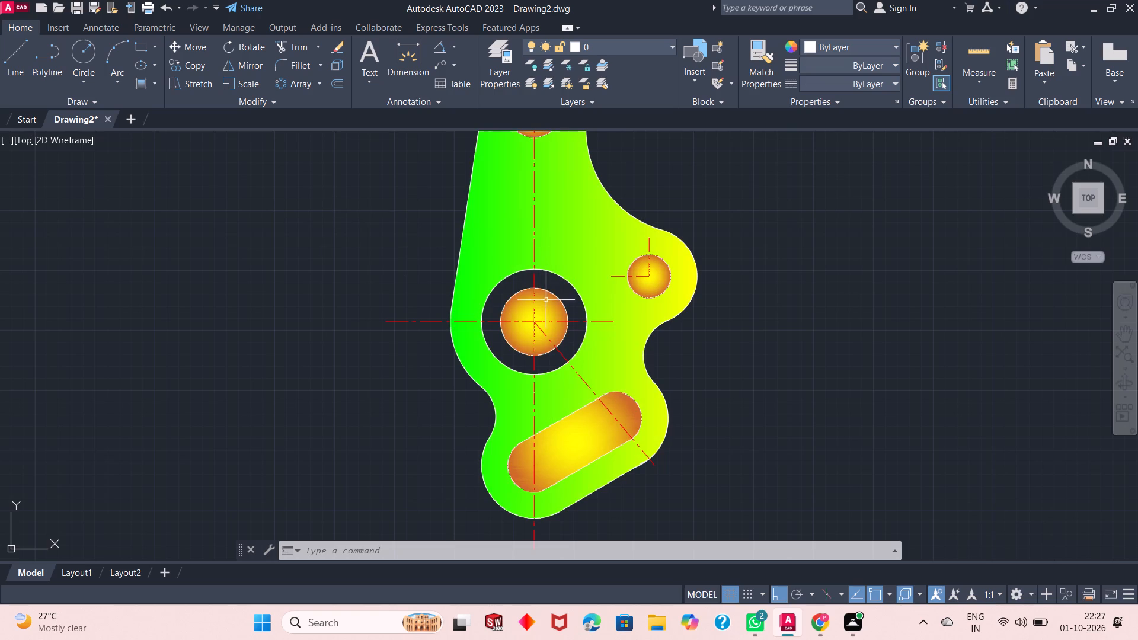
scroll(550, 332, "down", 1)
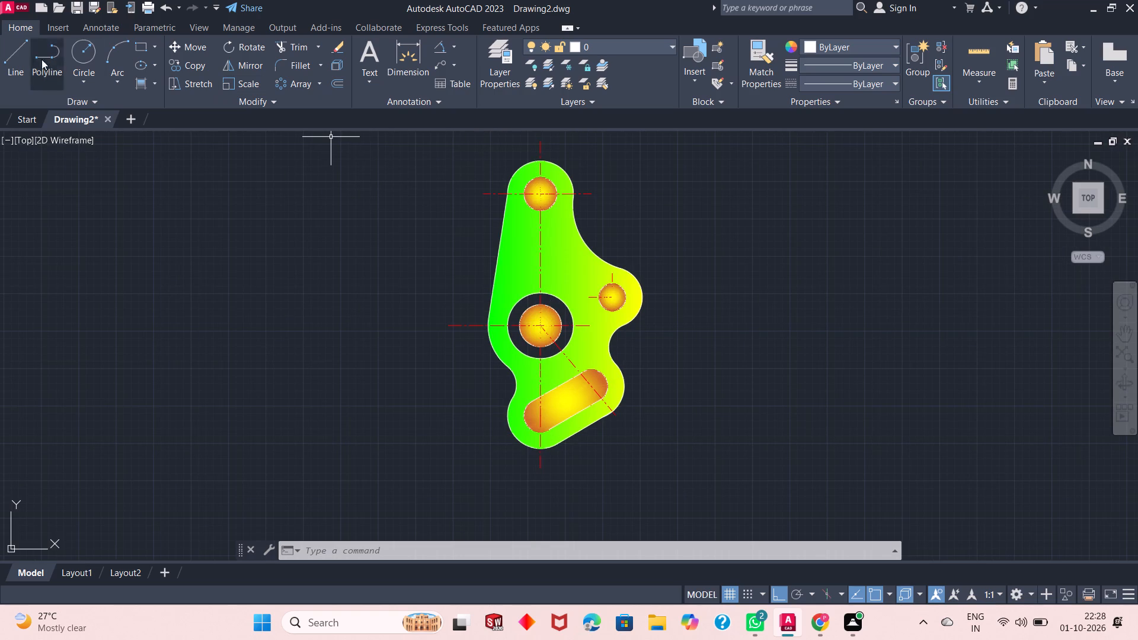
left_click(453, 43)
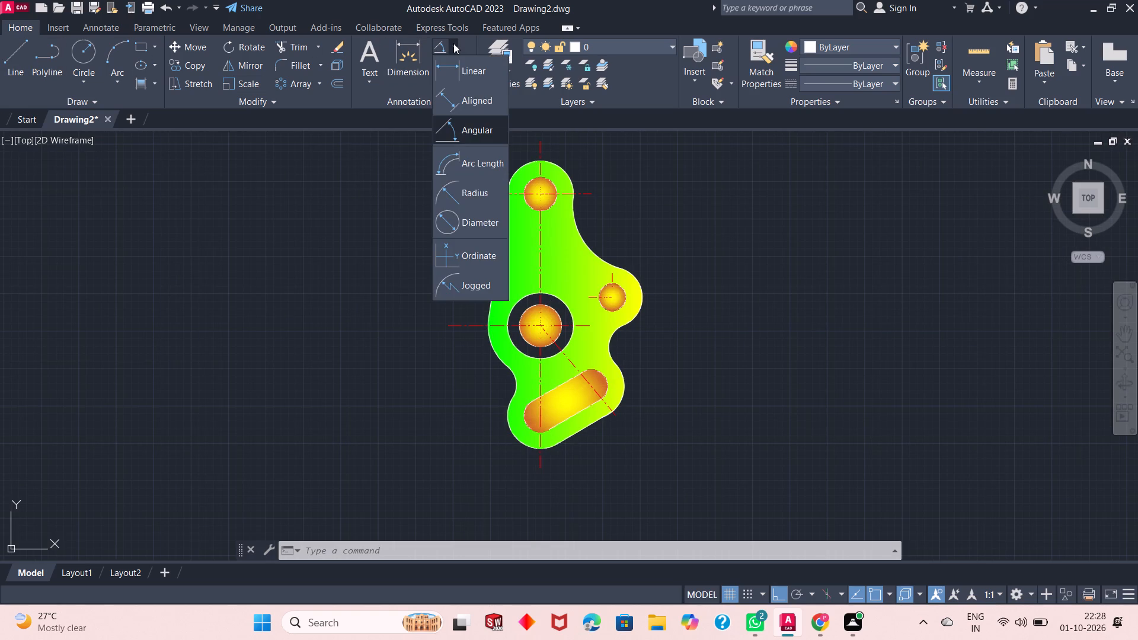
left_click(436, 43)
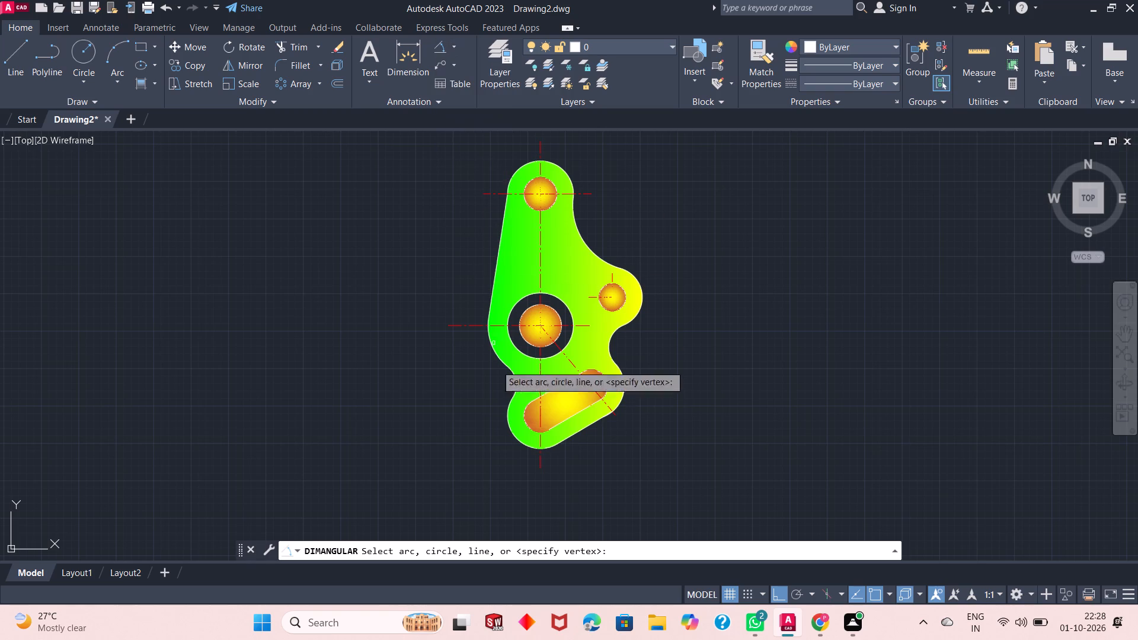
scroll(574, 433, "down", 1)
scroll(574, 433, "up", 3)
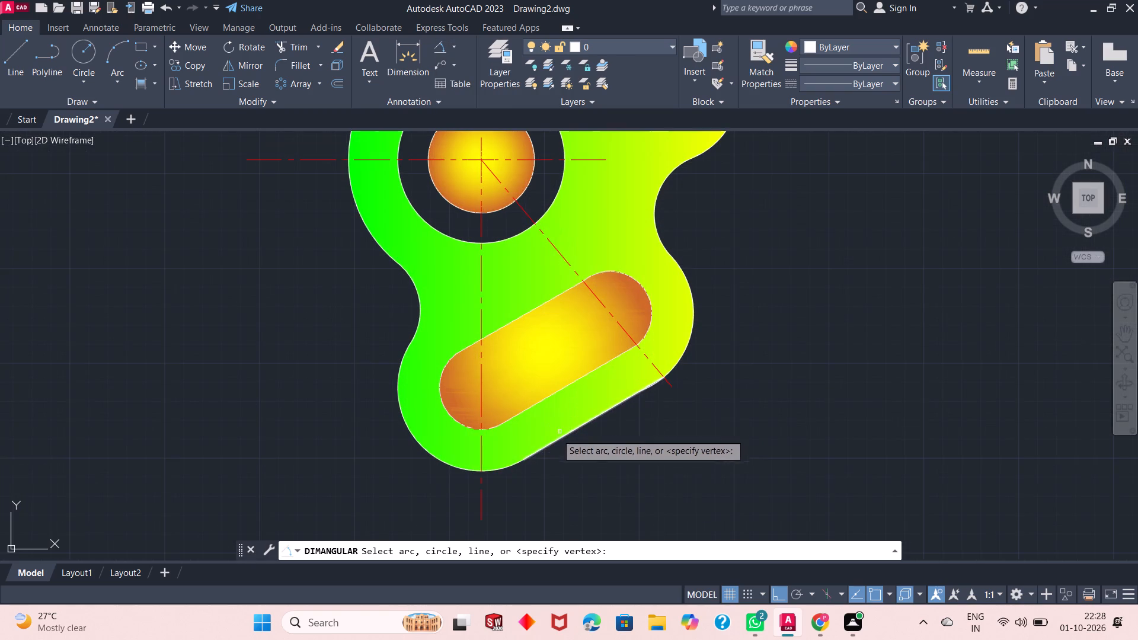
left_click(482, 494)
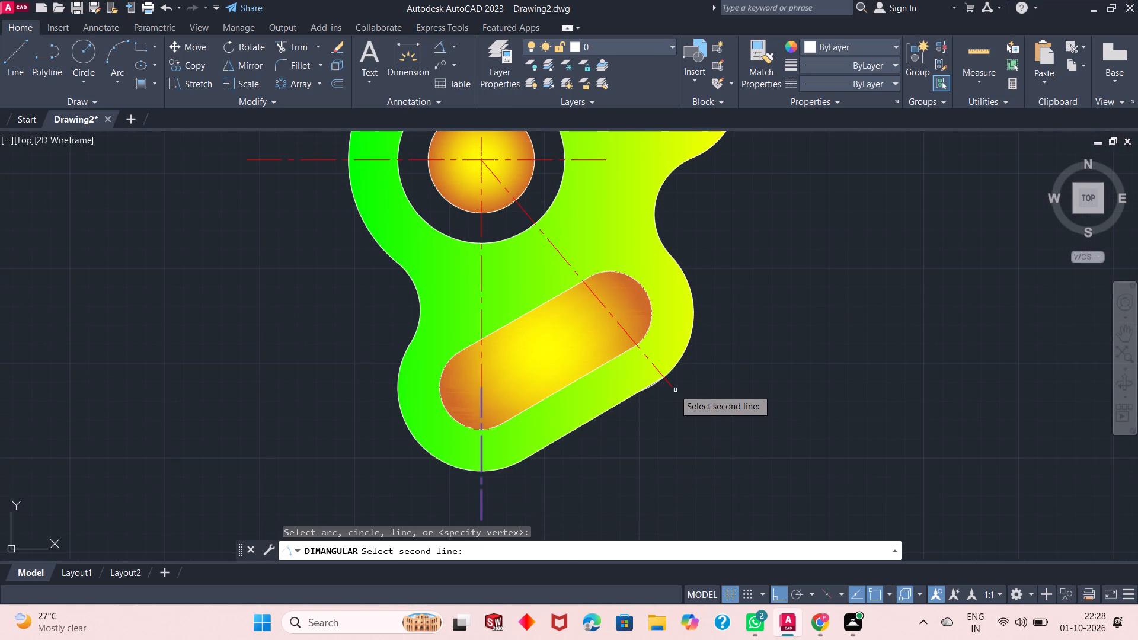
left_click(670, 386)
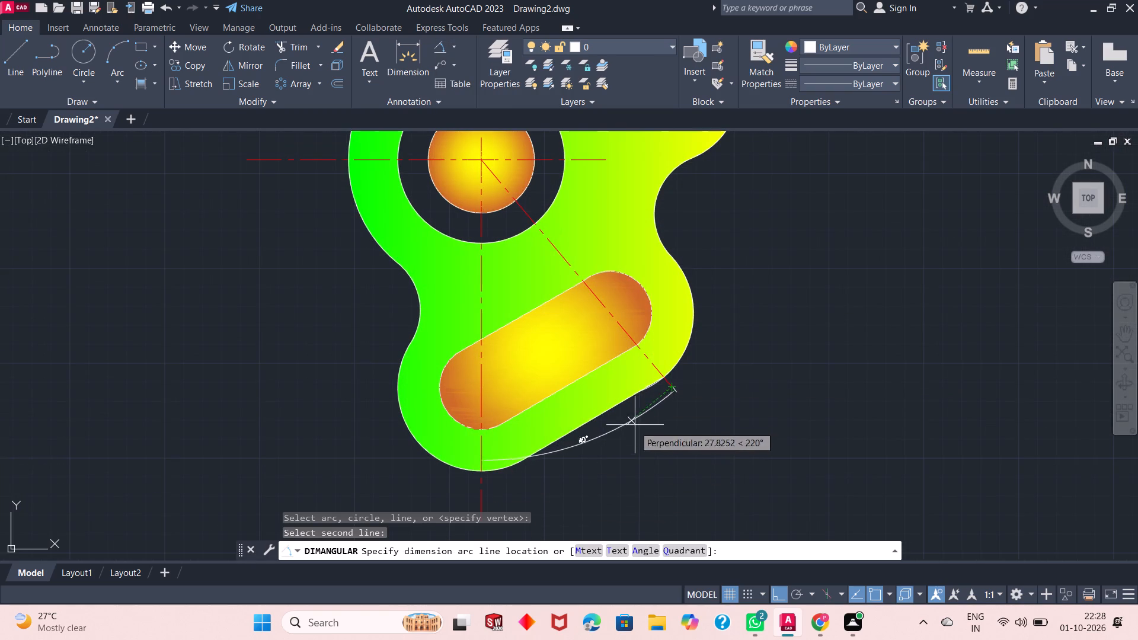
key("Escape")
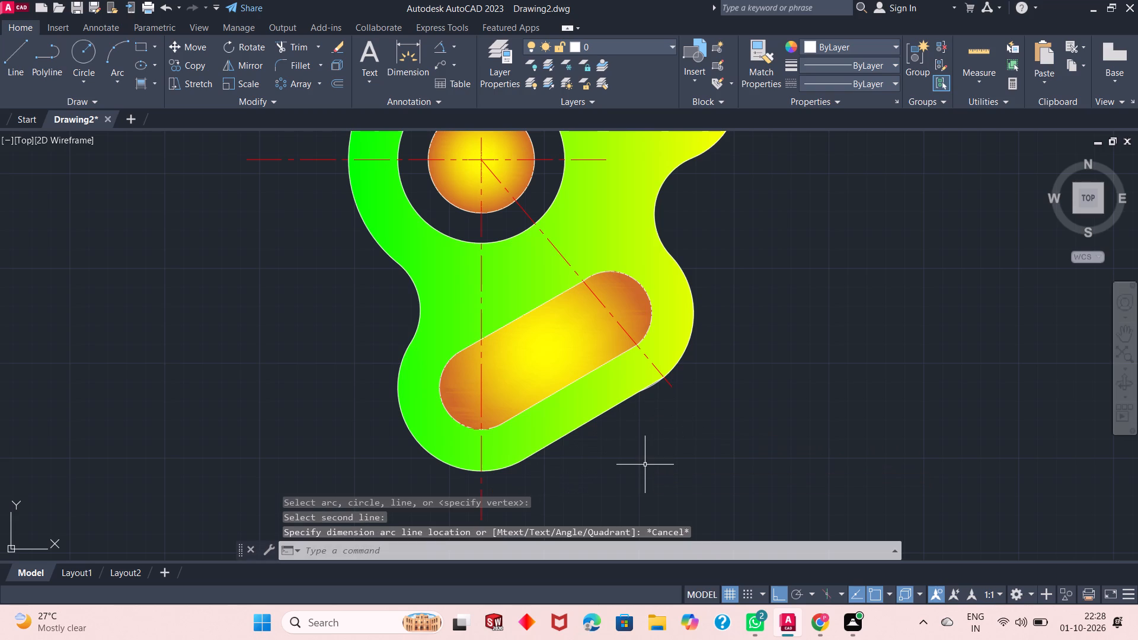
Set the ISO-25 dimension style's text height to 6 and make that style current.
key("d")
key("Return")
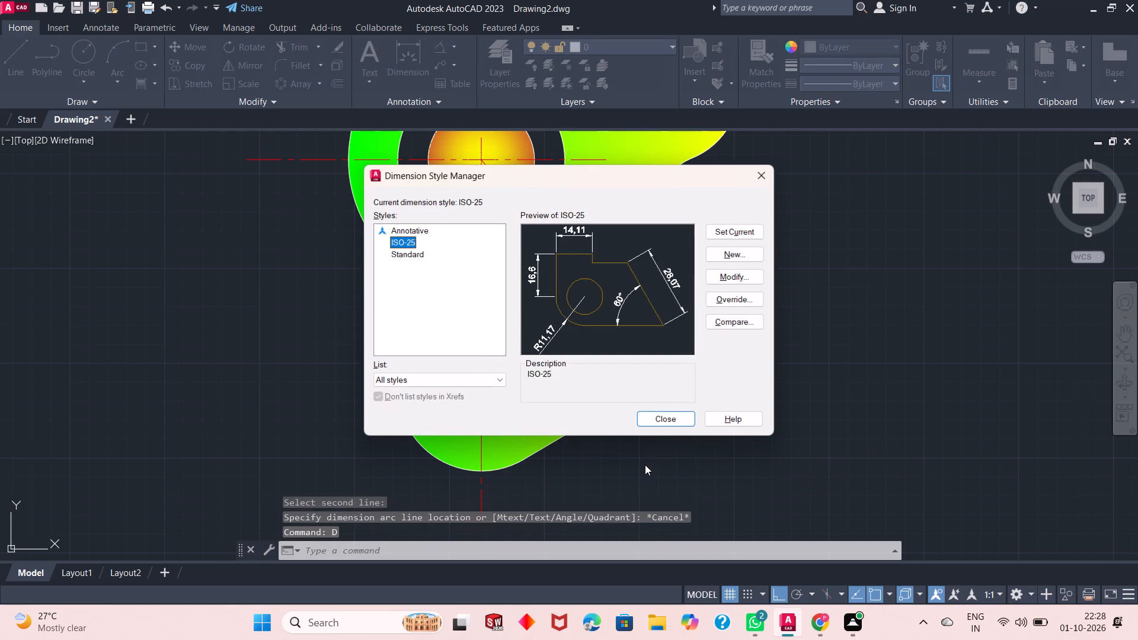
left_click(741, 279)
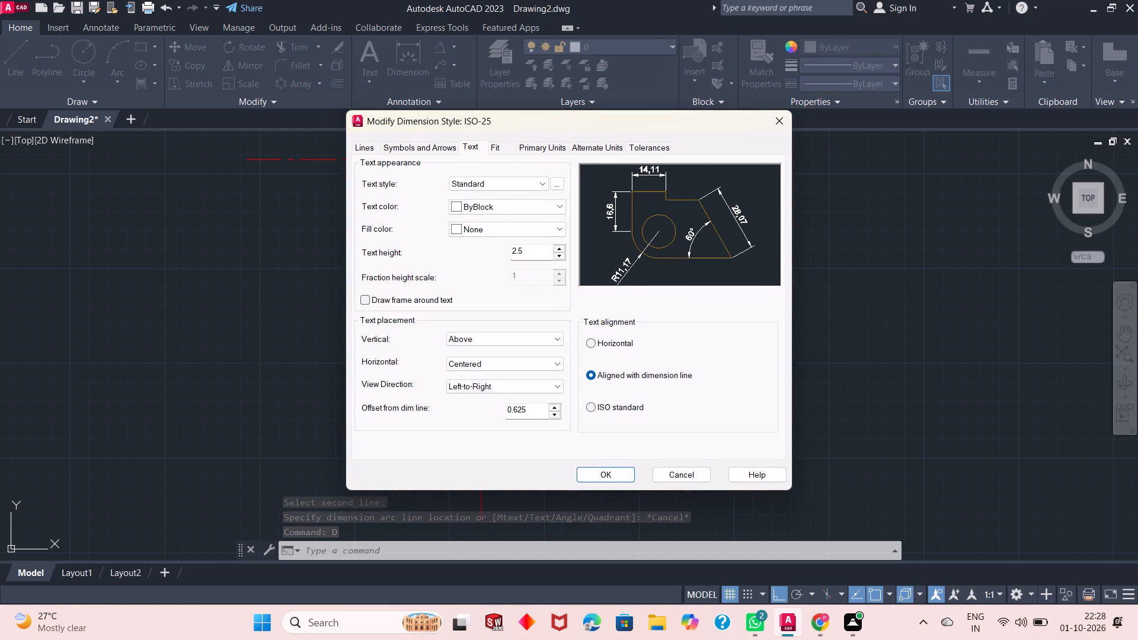
double_click(526, 250)
key("6")
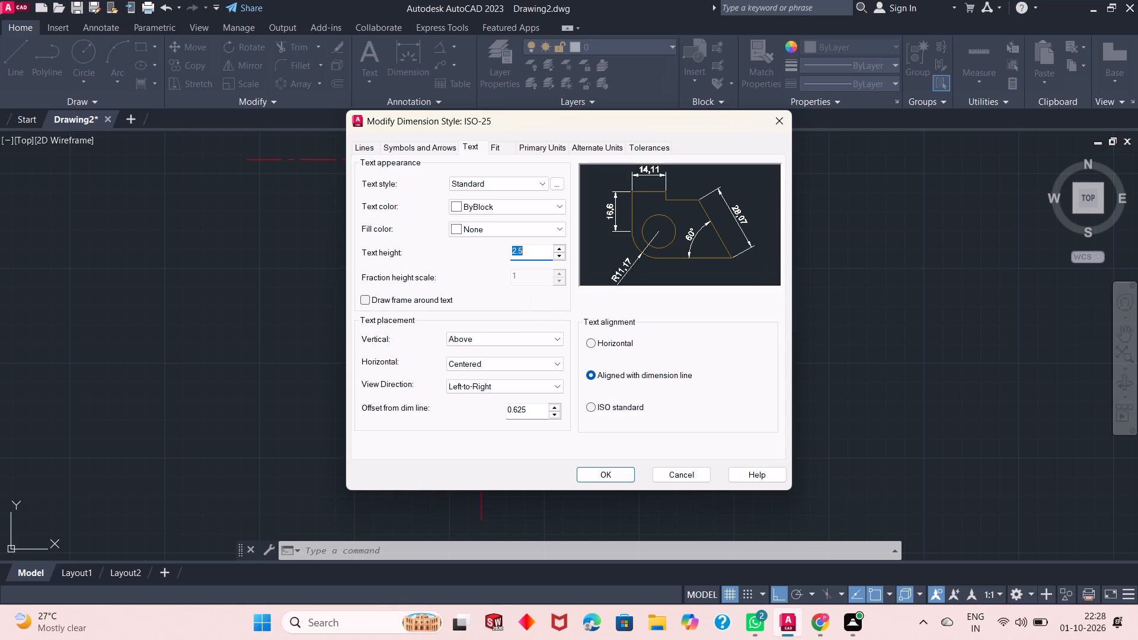
key("Return")
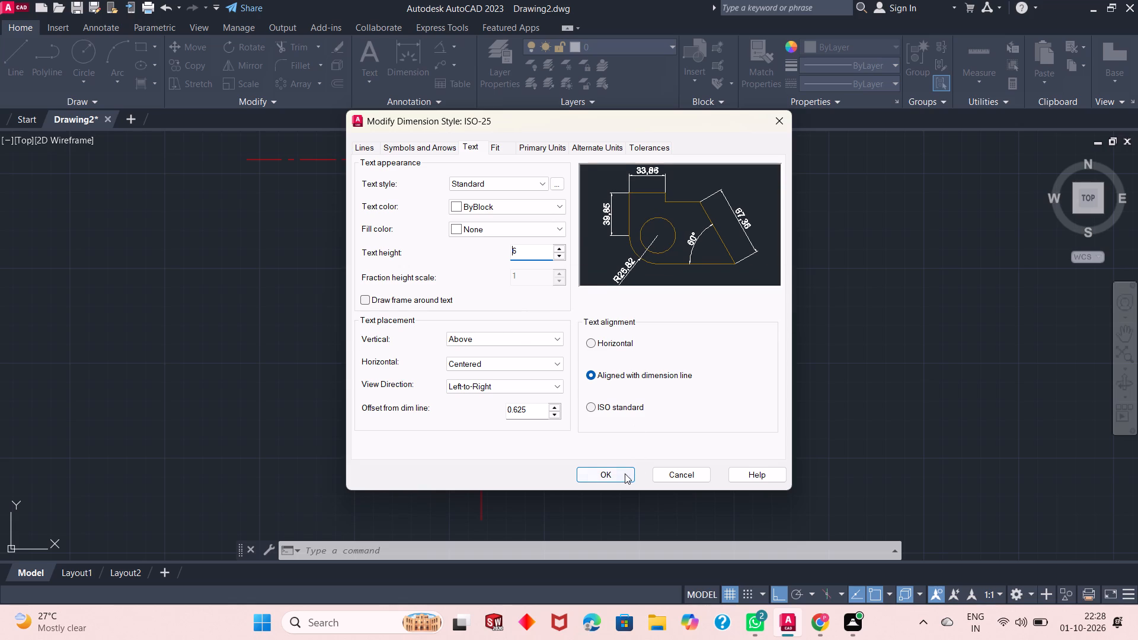
left_click(624, 474)
left_click(723, 229)
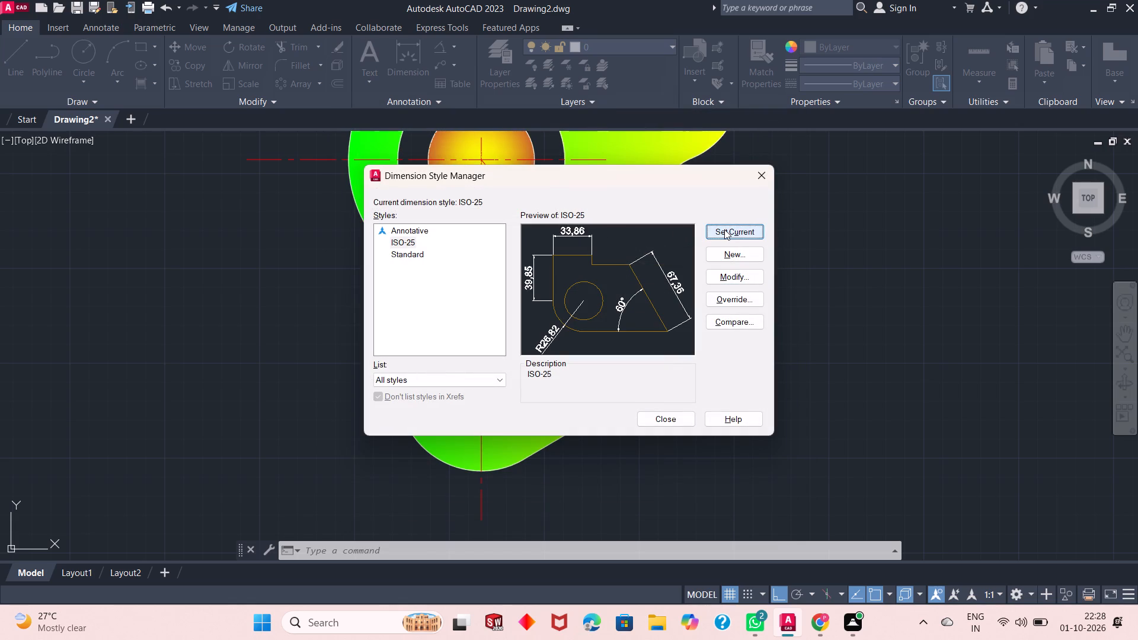
left_click(760, 177)
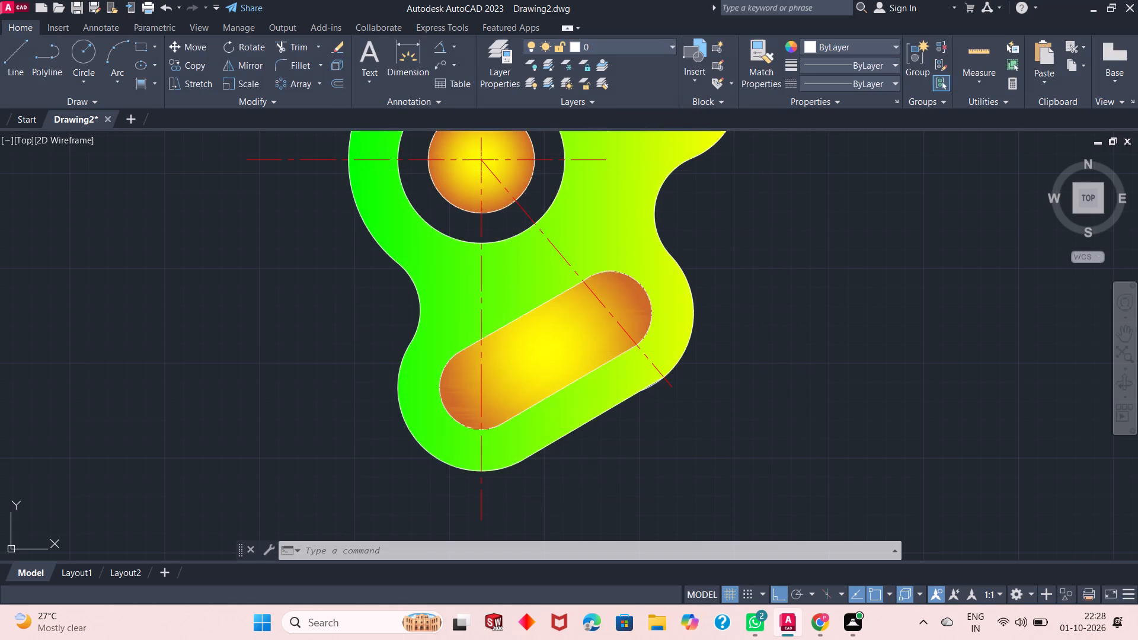
Add an angular dimension between the vertical centerline and the inclined slot centerline, placed below the part.
left_click(443, 46)
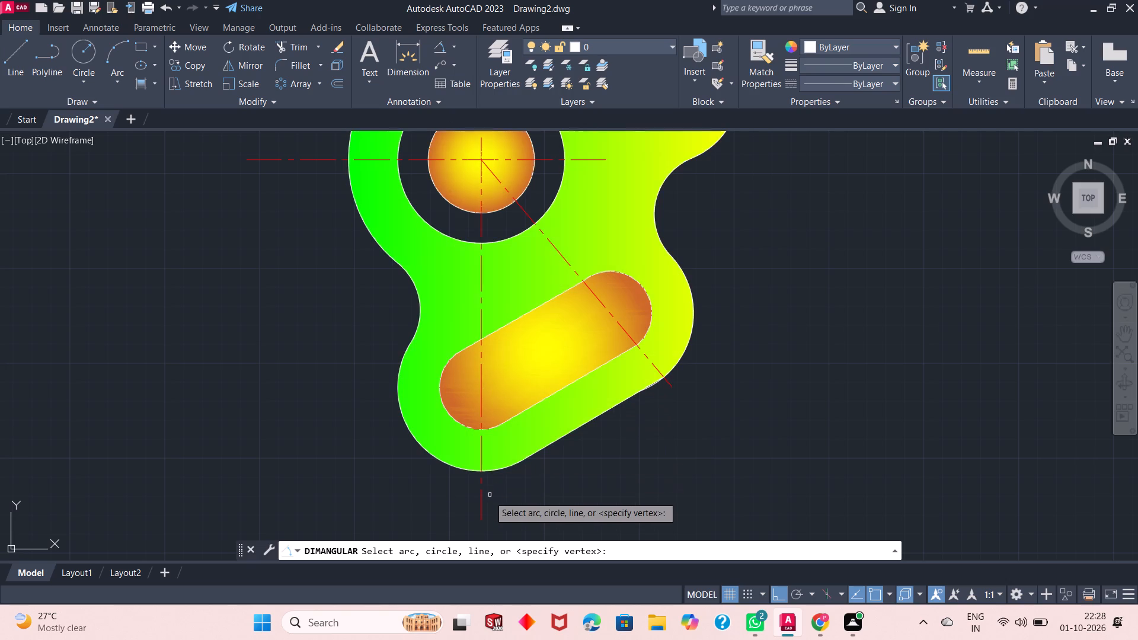
left_click(482, 508)
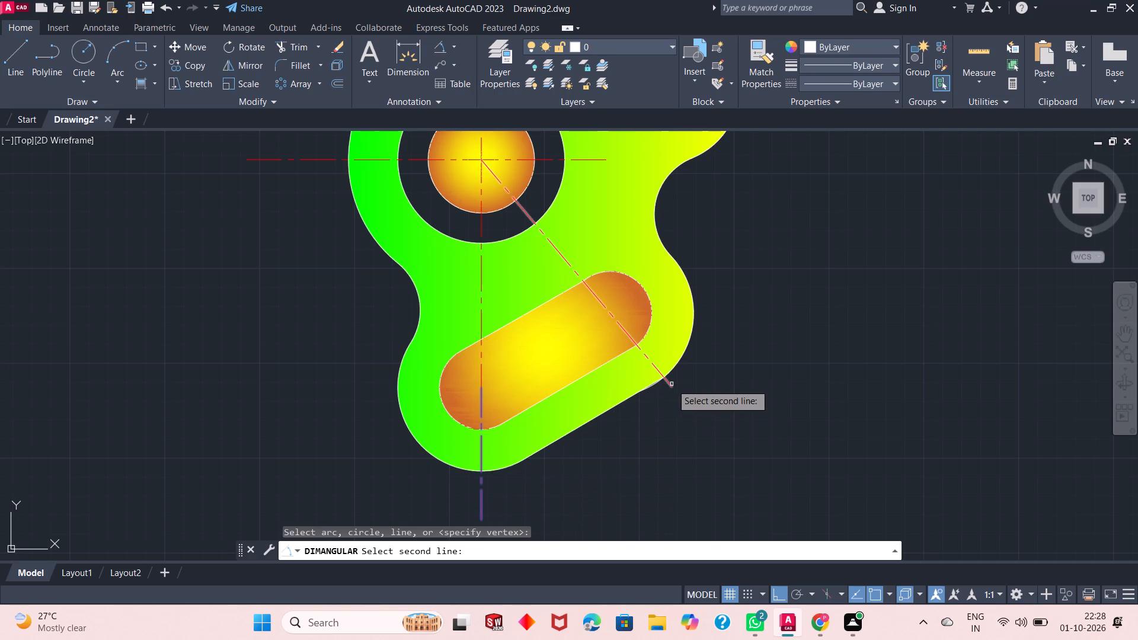
left_click(672, 384)
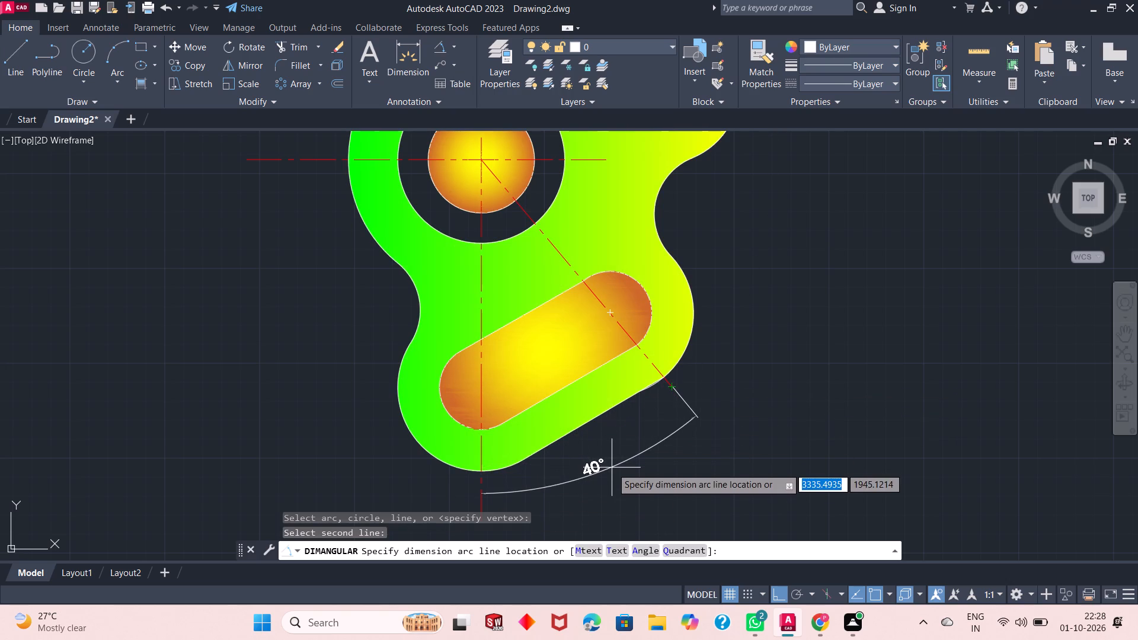
left_click(614, 474)
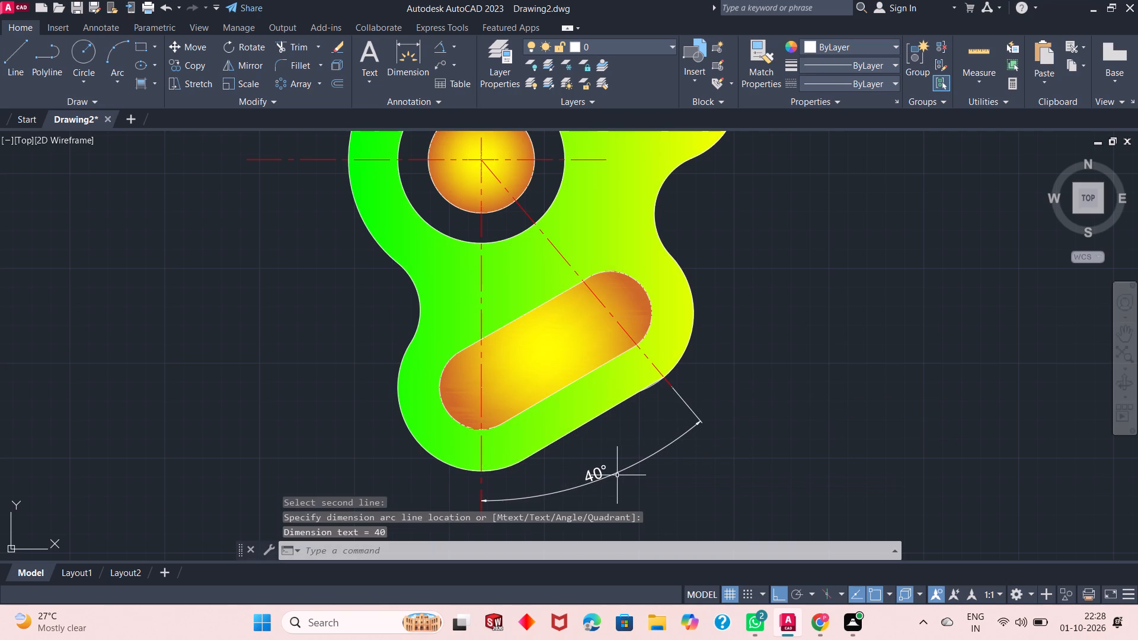
Add a radius dimension to the slot's upper end arc, with its text outside the part outline.
scroll(610, 460, "down", 1)
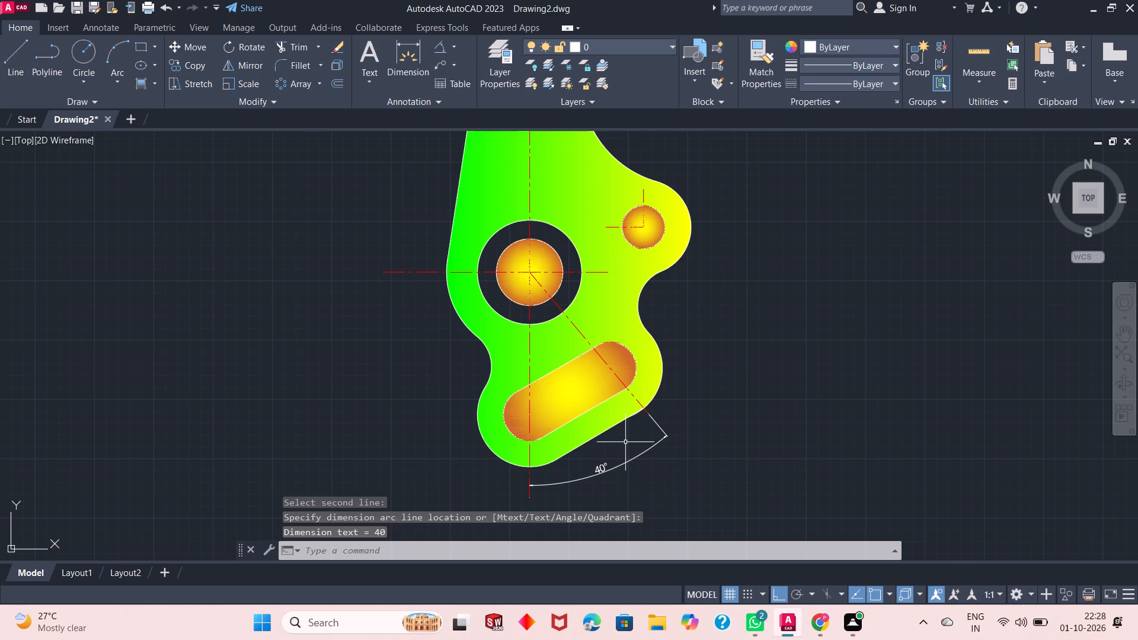
scroll(608, 411, "down", 1)
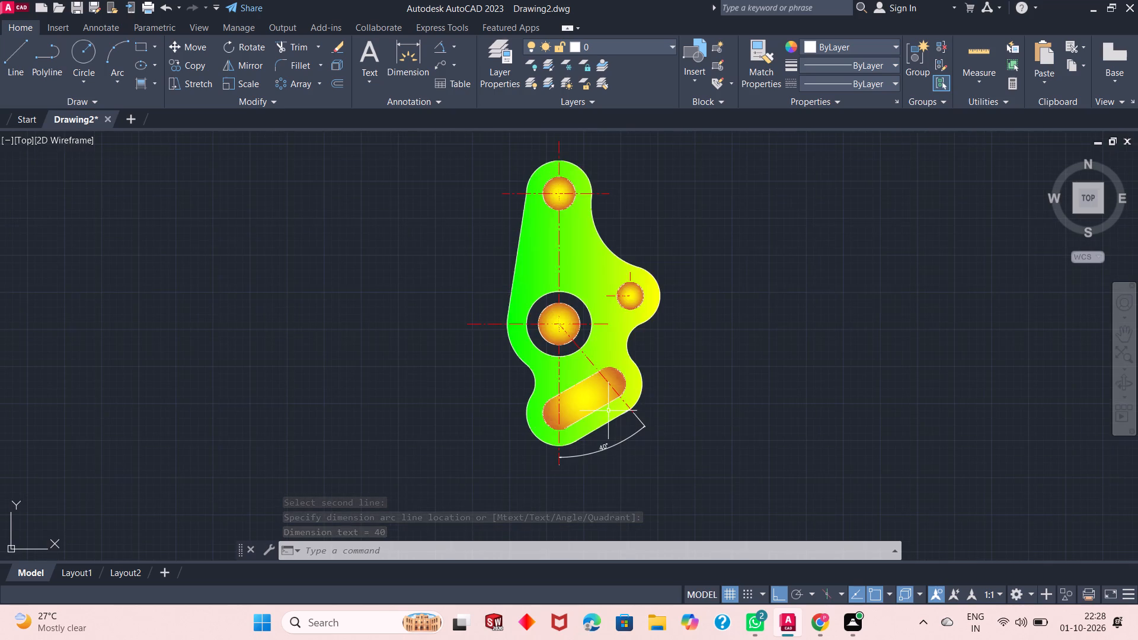
scroll(579, 361, "up", 1)
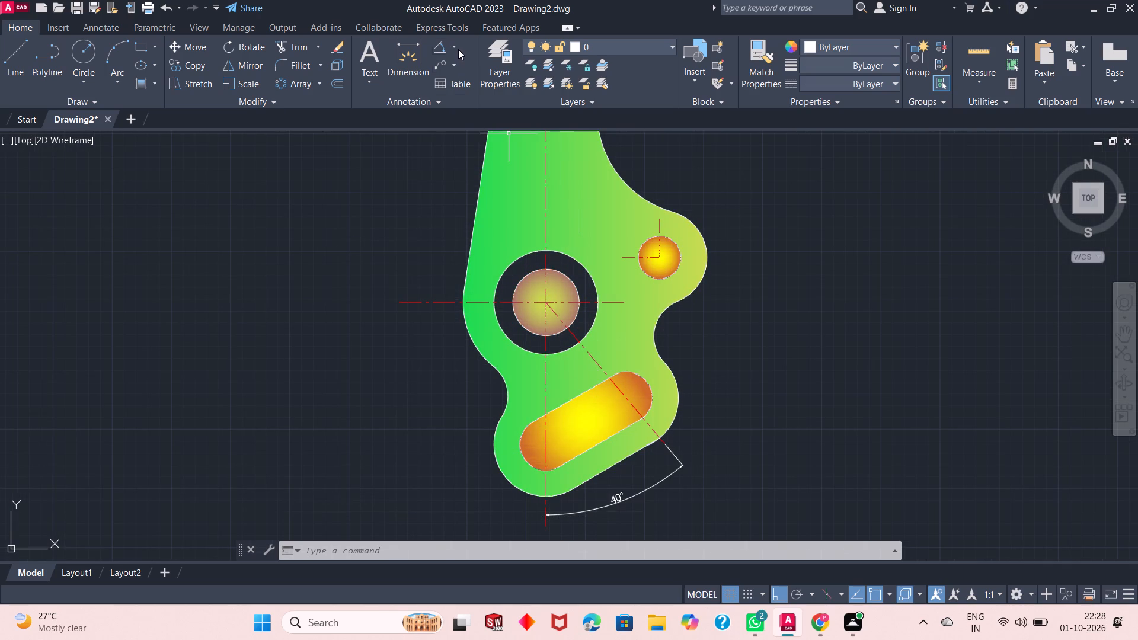
left_click(453, 49)
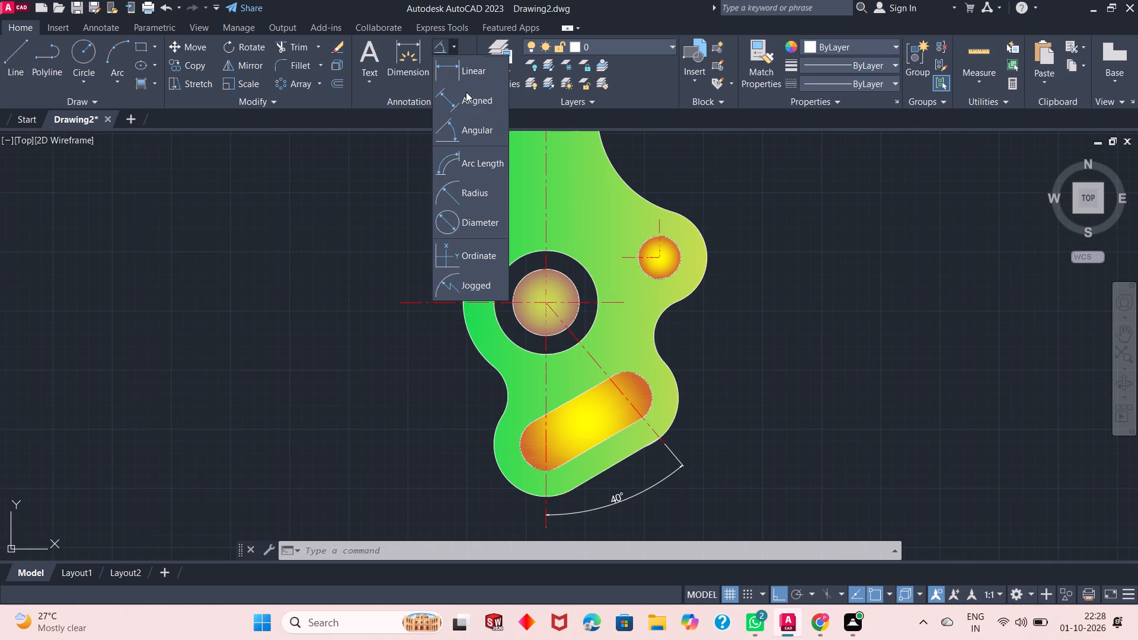
left_click(470, 197)
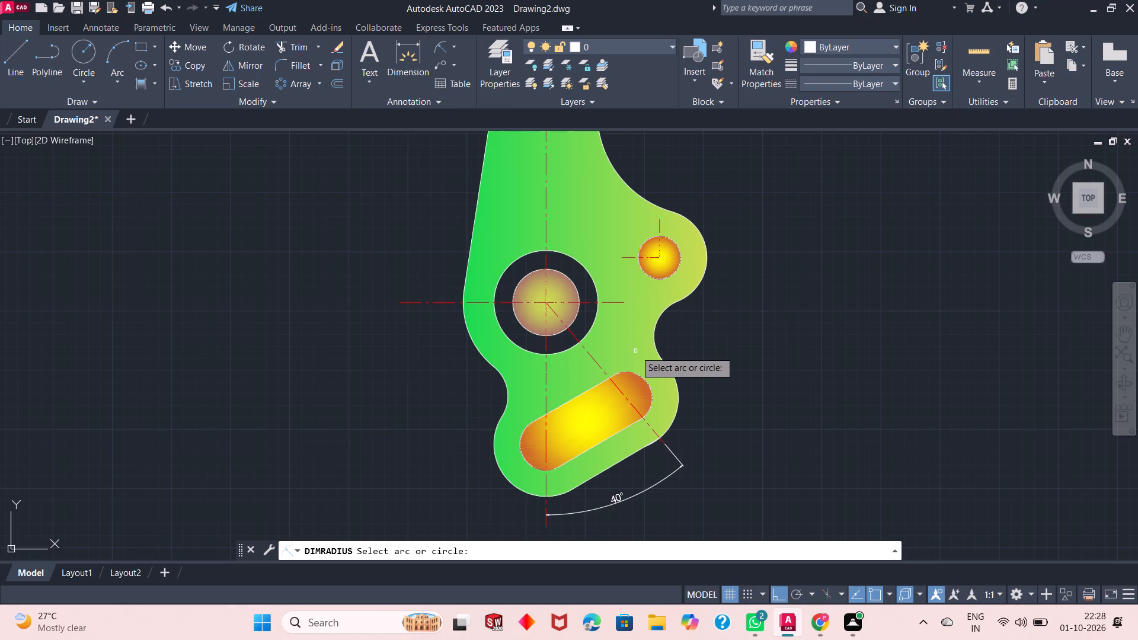
left_click(653, 393)
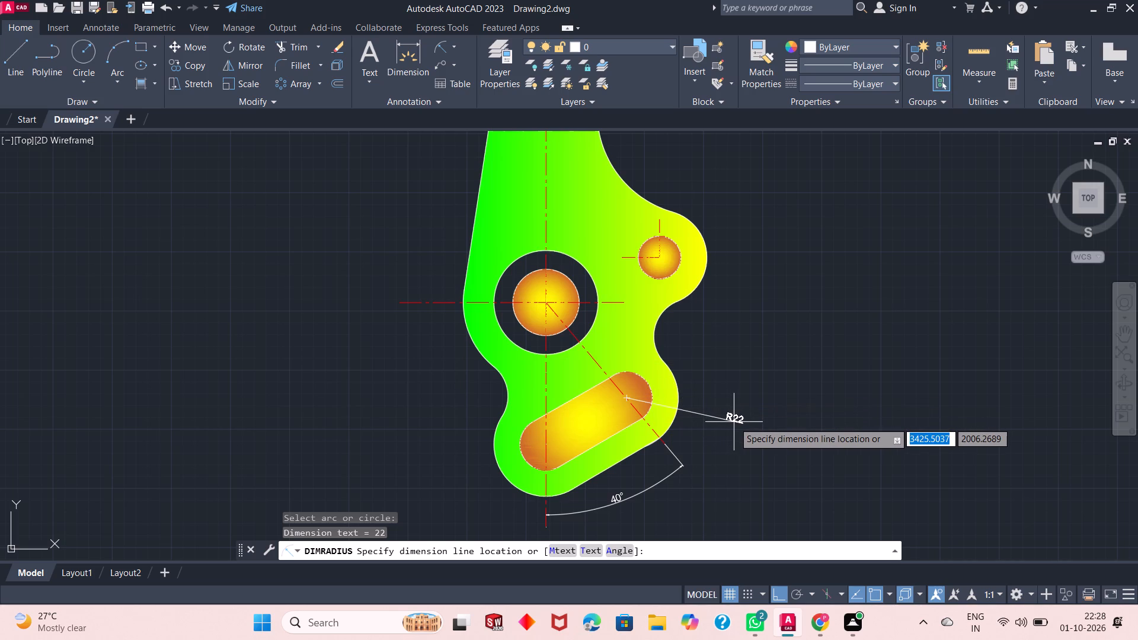
left_click(731, 421)
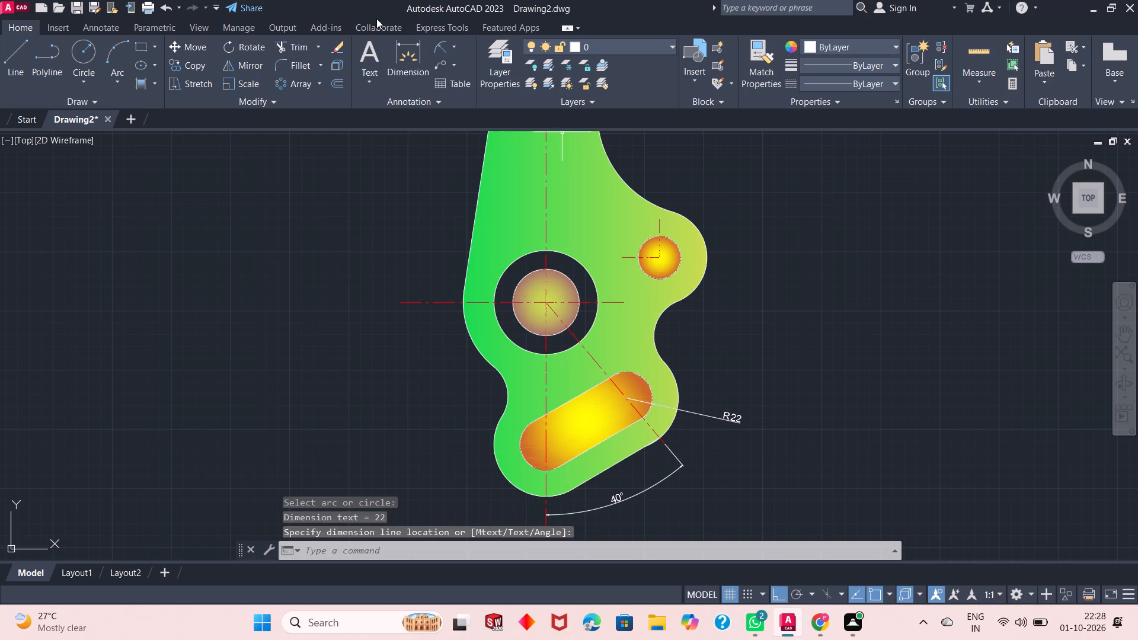
left_click(446, 49)
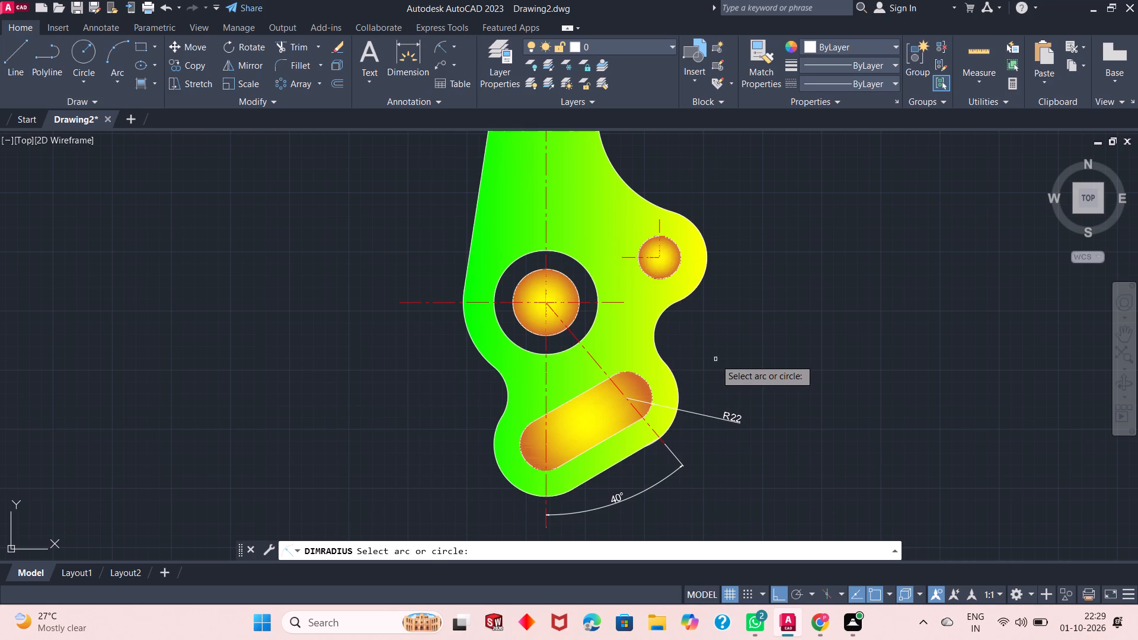
key("Escape")
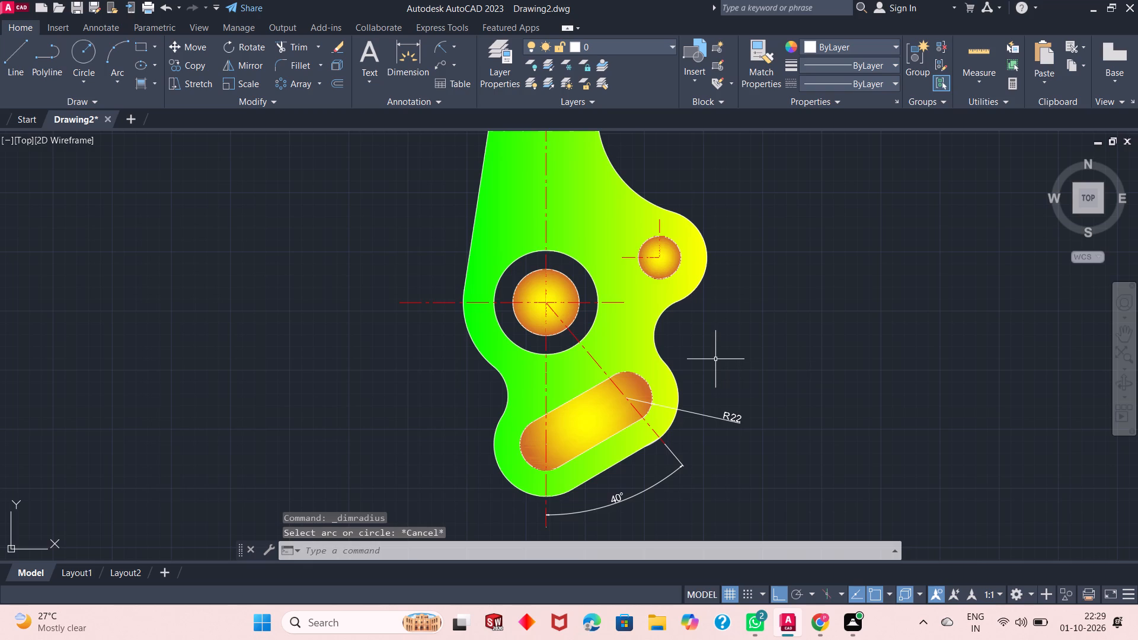
Set the ISO-25 dimension style's text height to 8 and make that style current.
key("d")
key("Return")
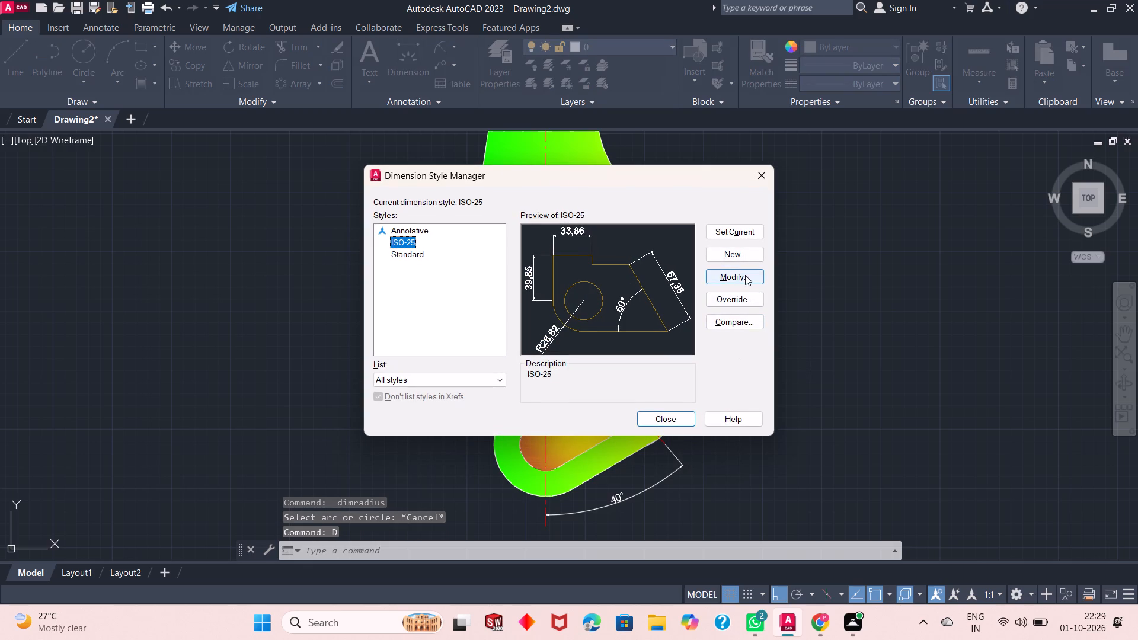
left_click(745, 275)
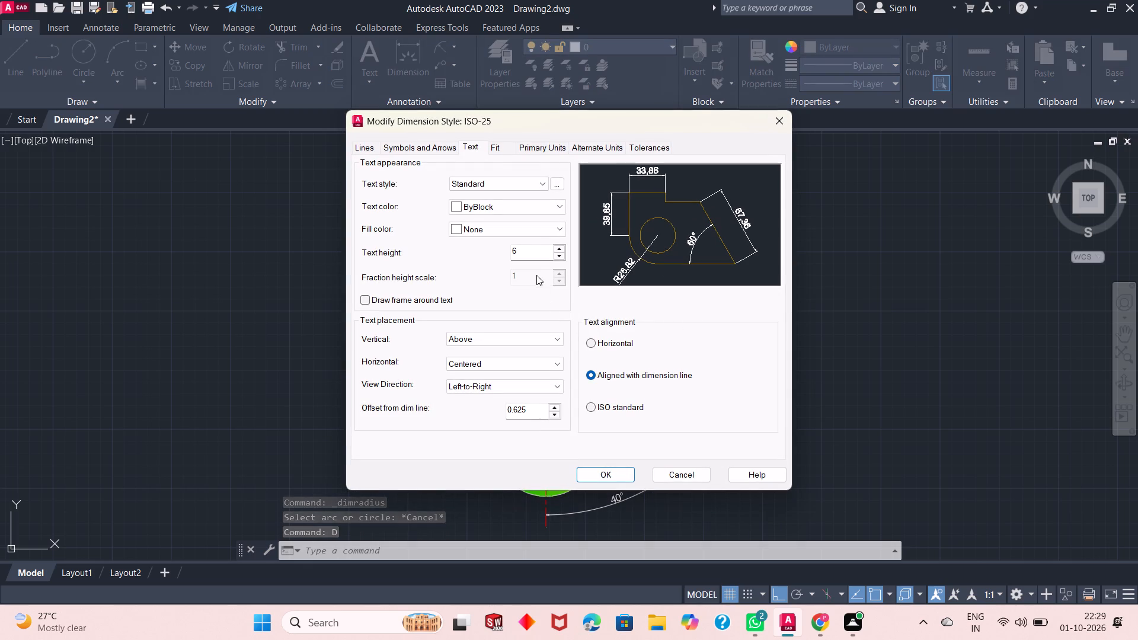
double_click(531, 251)
key("8")
key("Return")
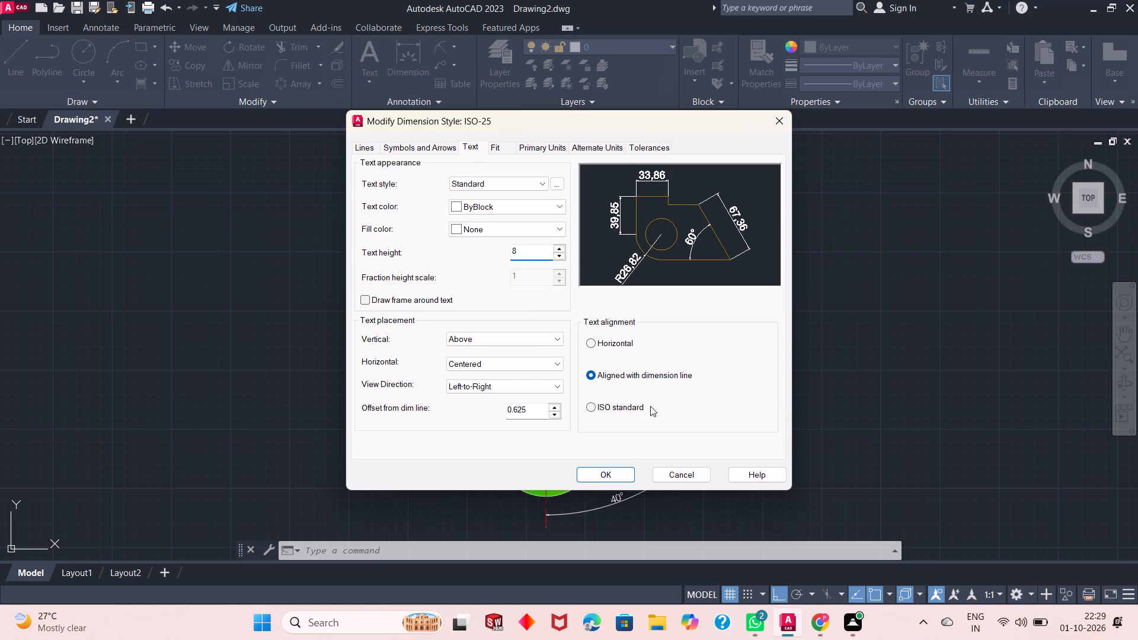
left_click(615, 476)
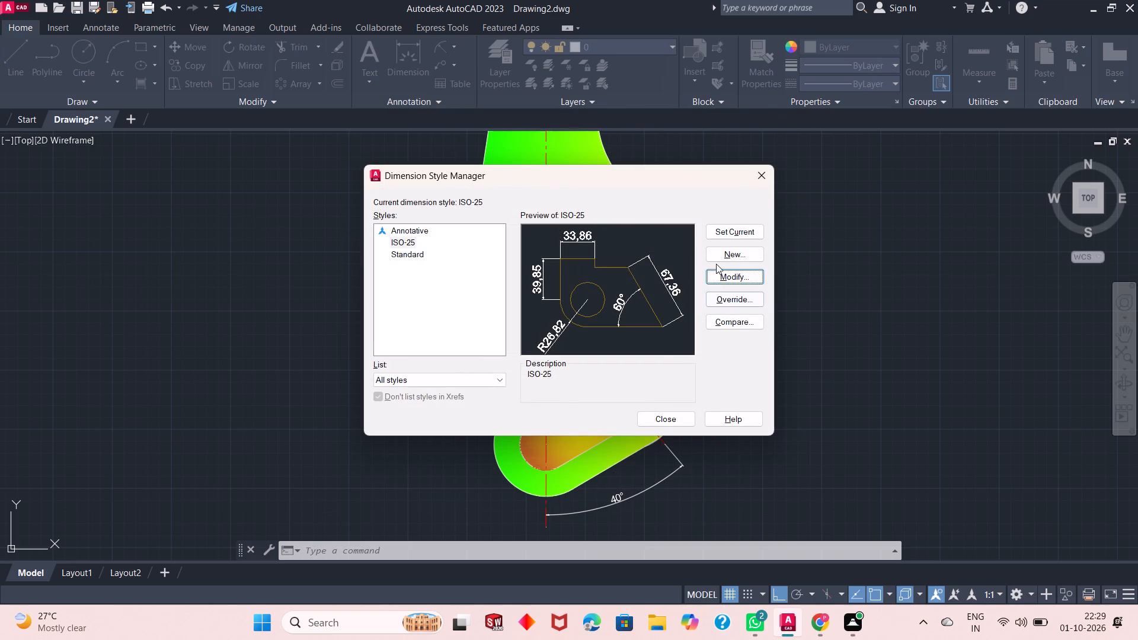
left_click(716, 234)
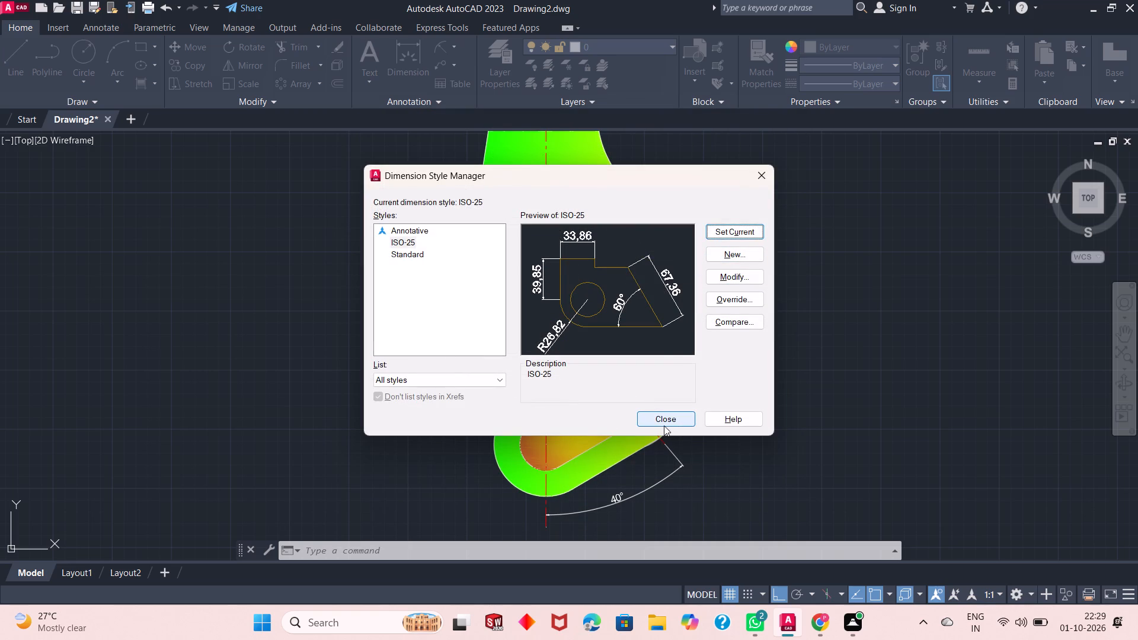
left_click(663, 423)
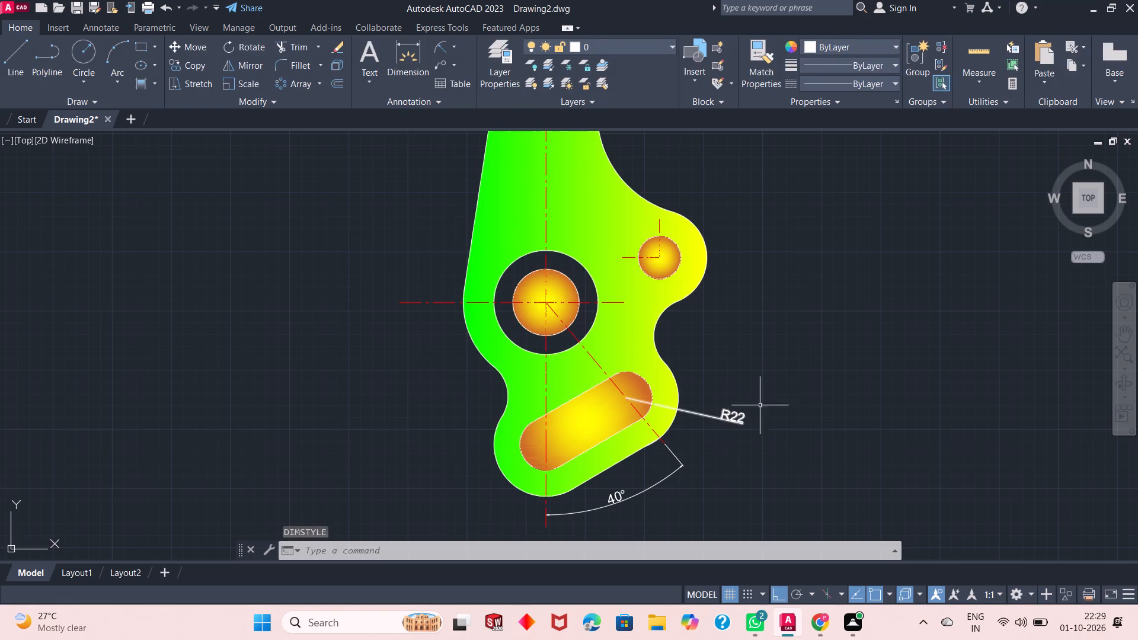
Add radius dimensions to the outer arc around the slot's upper end and the concave outline arc just above it.
left_click(439, 44)
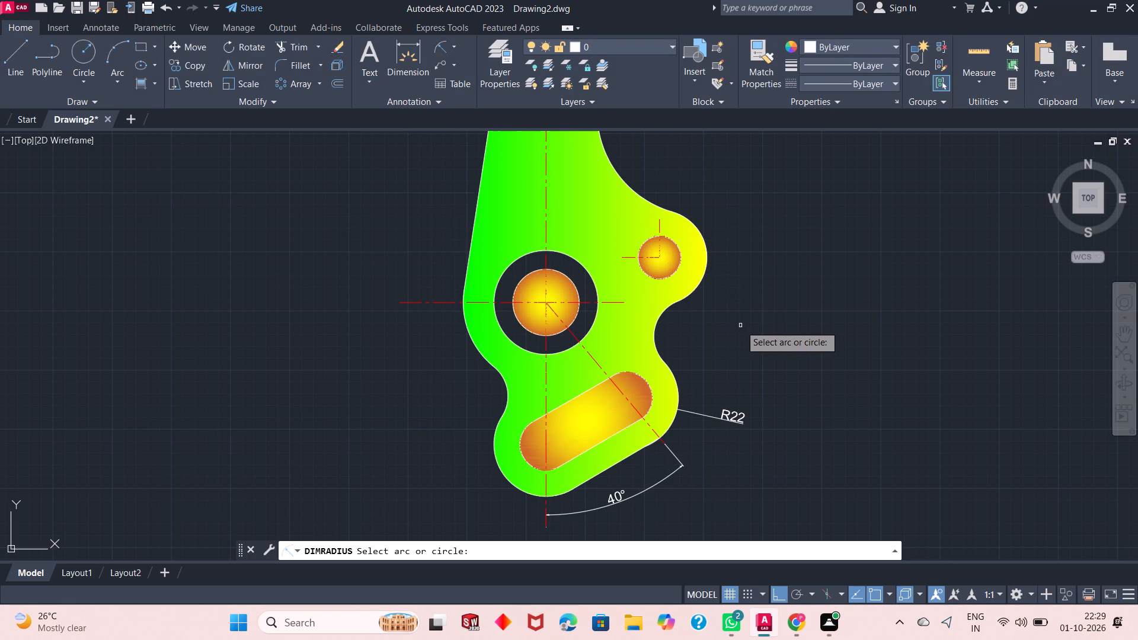
left_click(679, 393)
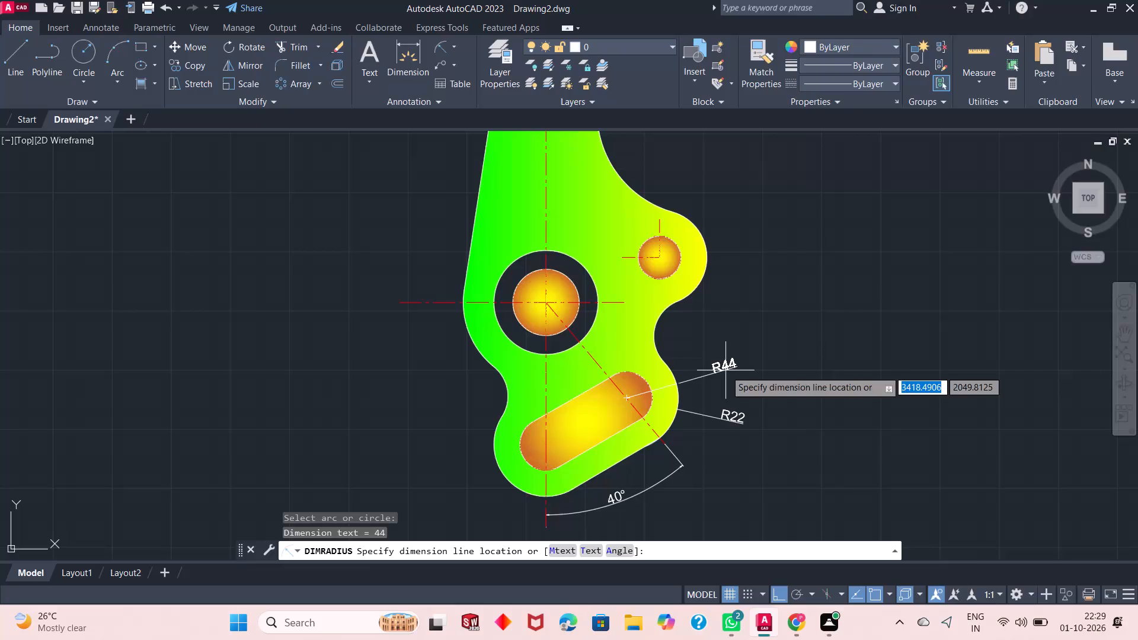
left_click(730, 380)
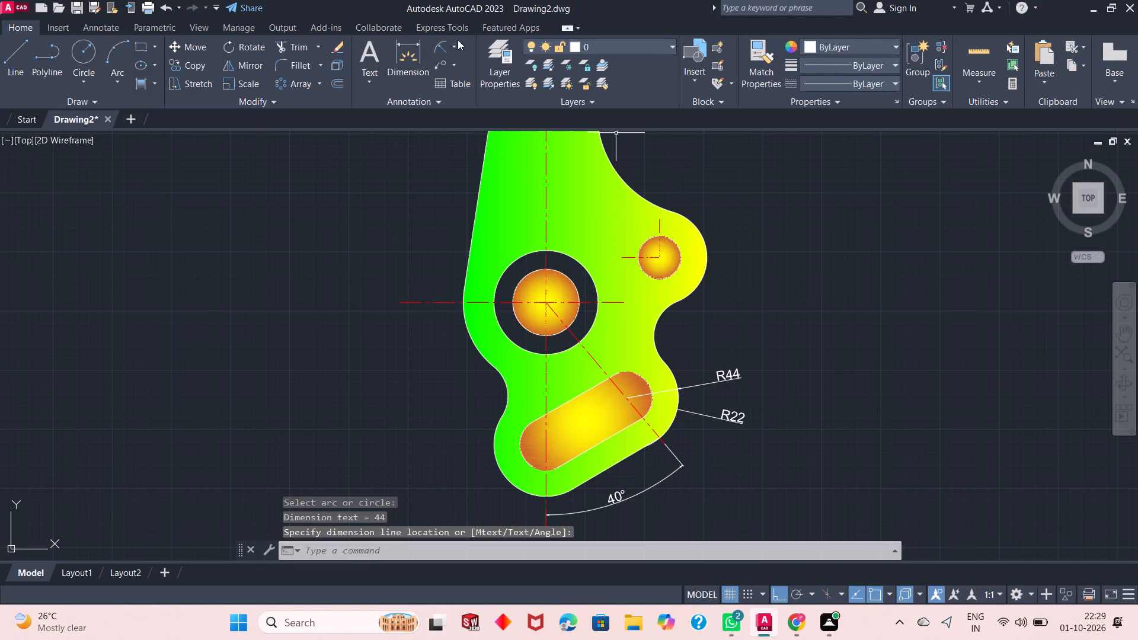
left_click(442, 48)
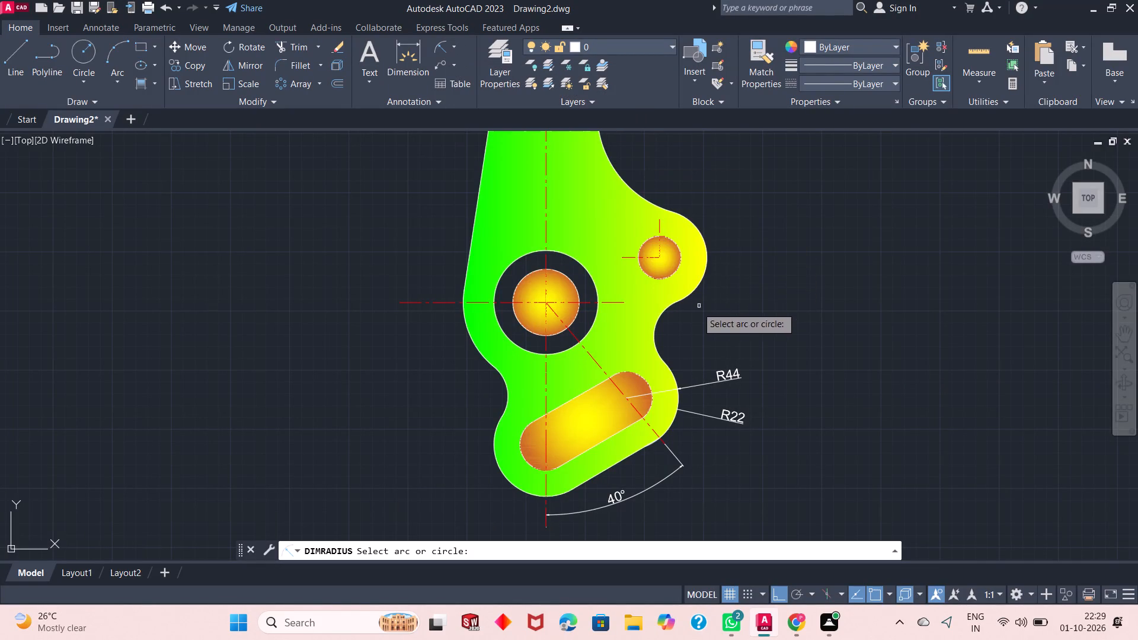
left_click(657, 326)
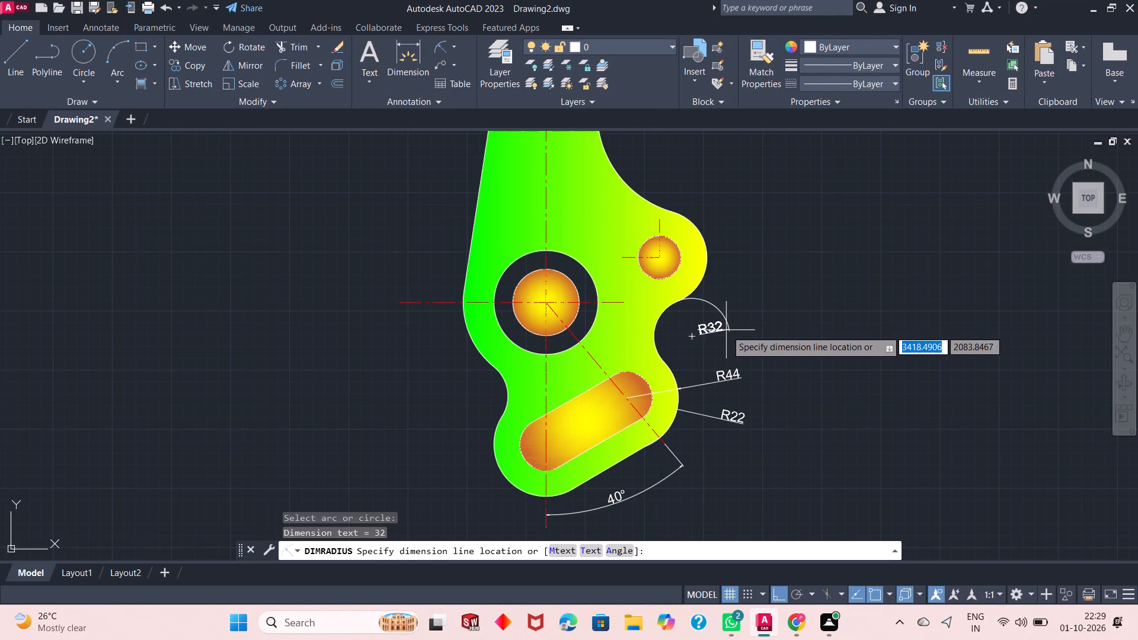
left_click(682, 327)
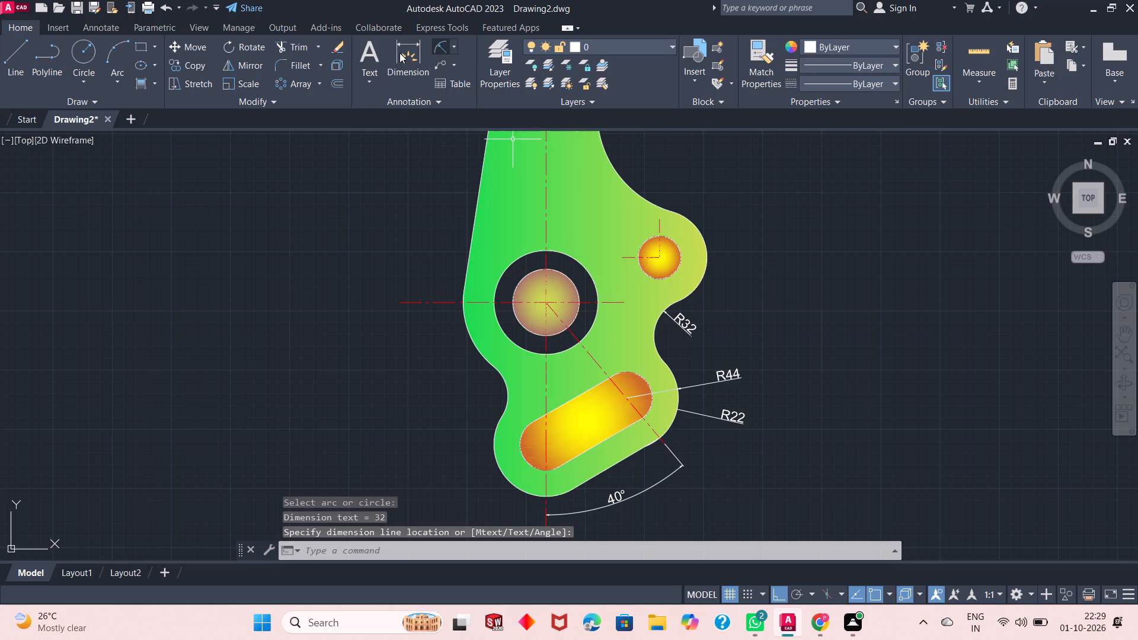
Add a radius dimension to the small side hole, with its text outside the part outline.
left_click(437, 46)
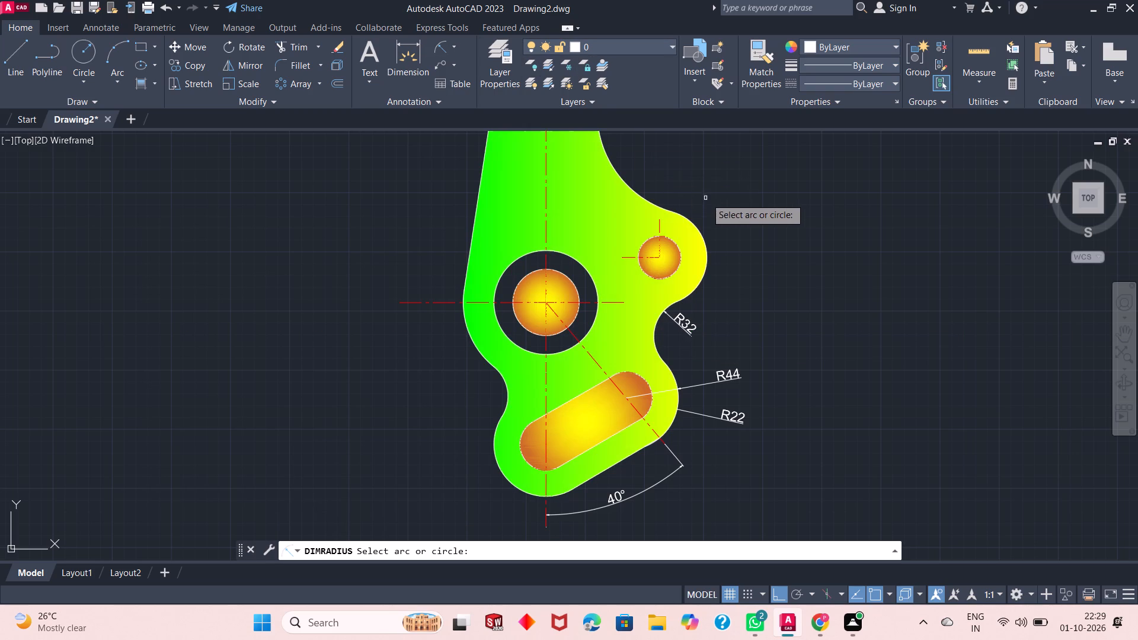
left_click(677, 268)
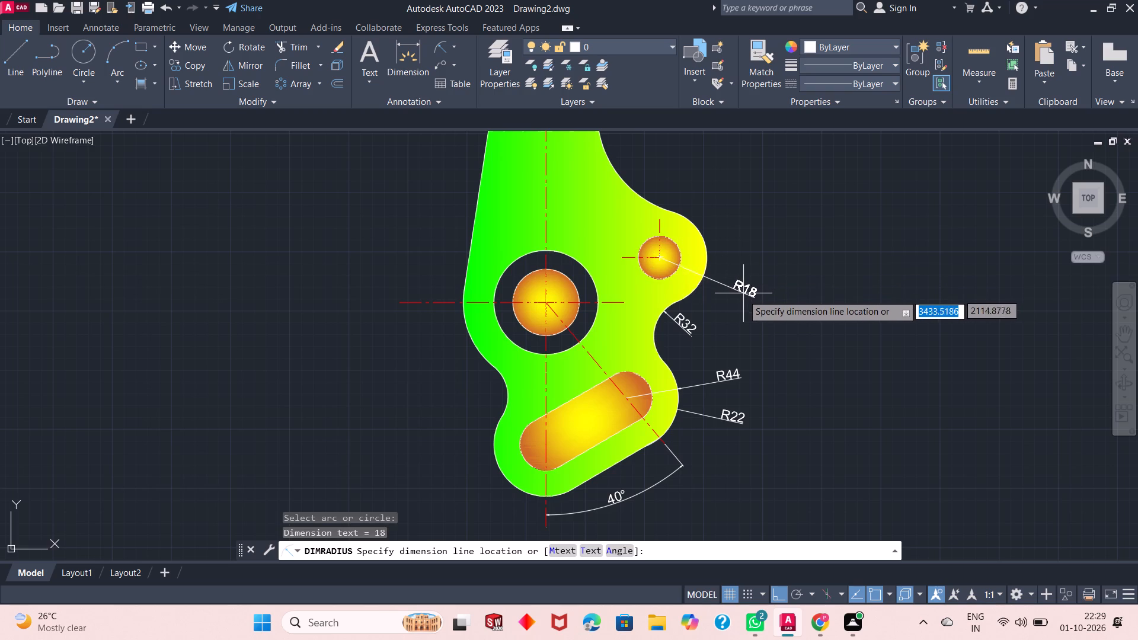
left_click(743, 295)
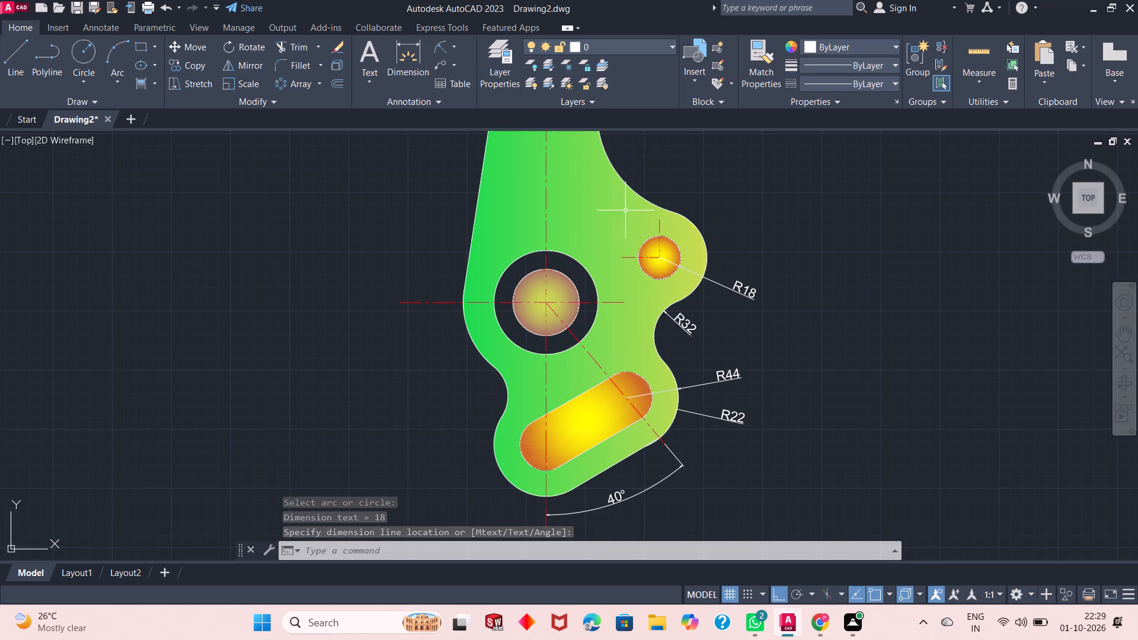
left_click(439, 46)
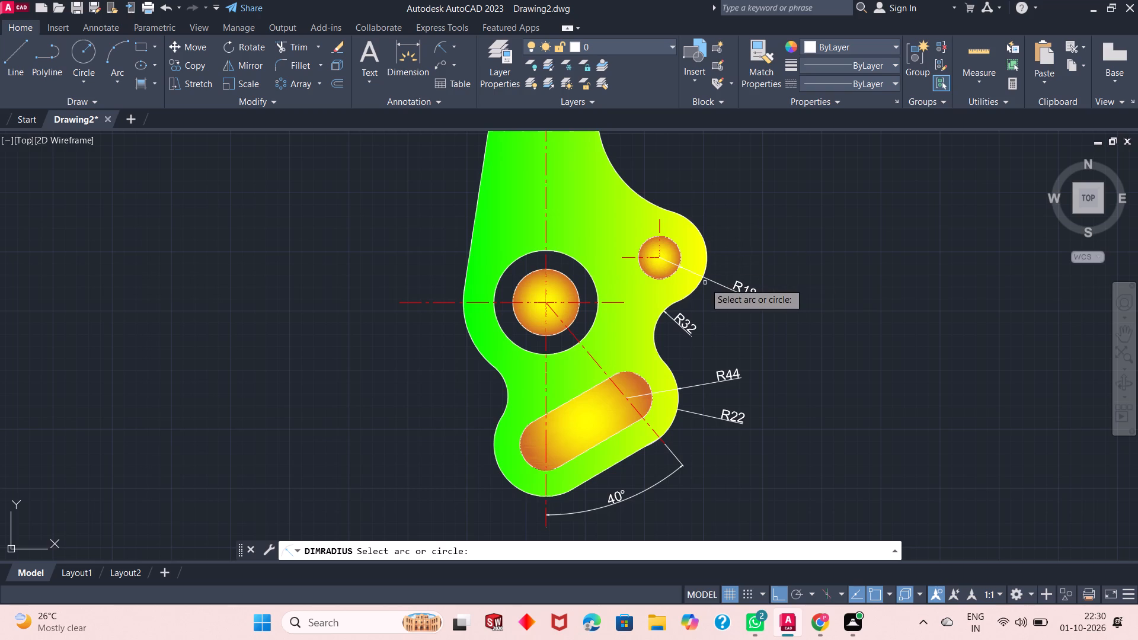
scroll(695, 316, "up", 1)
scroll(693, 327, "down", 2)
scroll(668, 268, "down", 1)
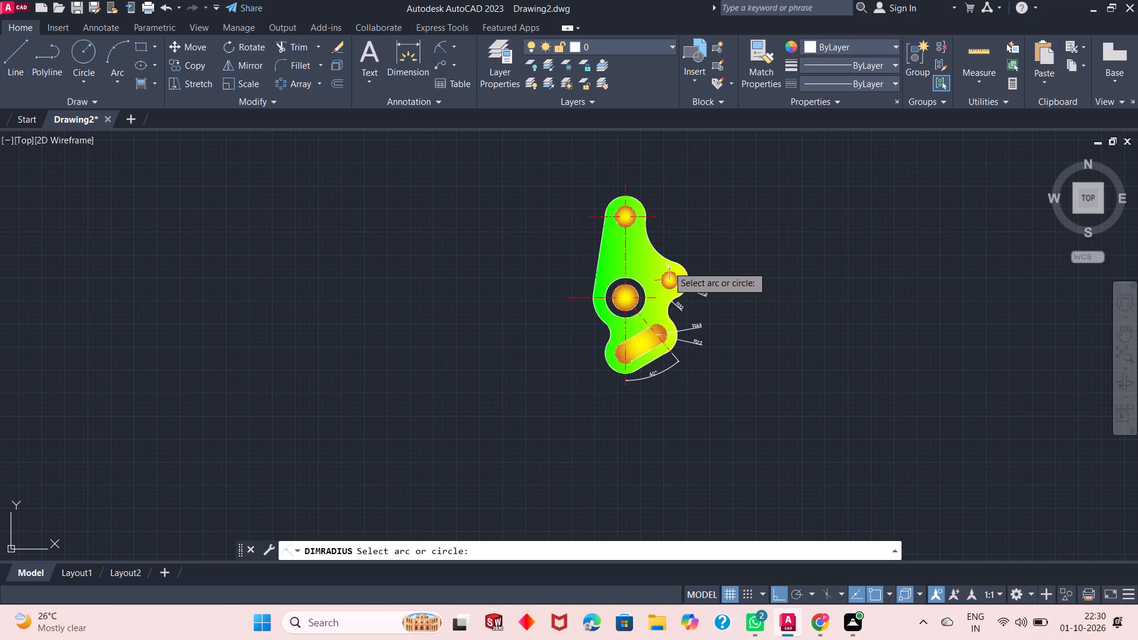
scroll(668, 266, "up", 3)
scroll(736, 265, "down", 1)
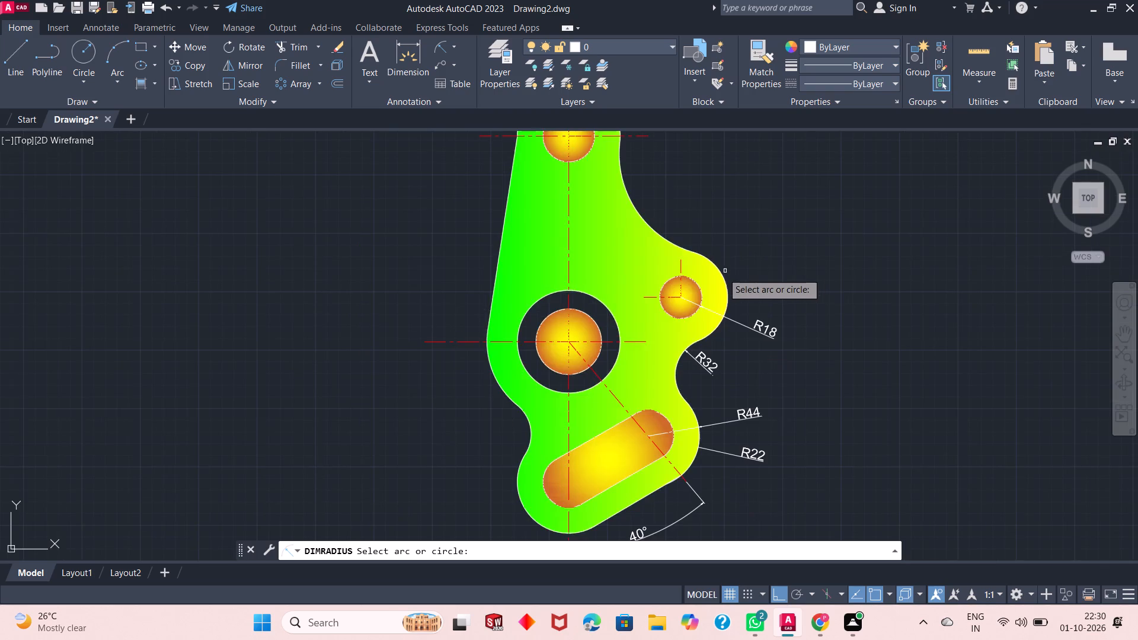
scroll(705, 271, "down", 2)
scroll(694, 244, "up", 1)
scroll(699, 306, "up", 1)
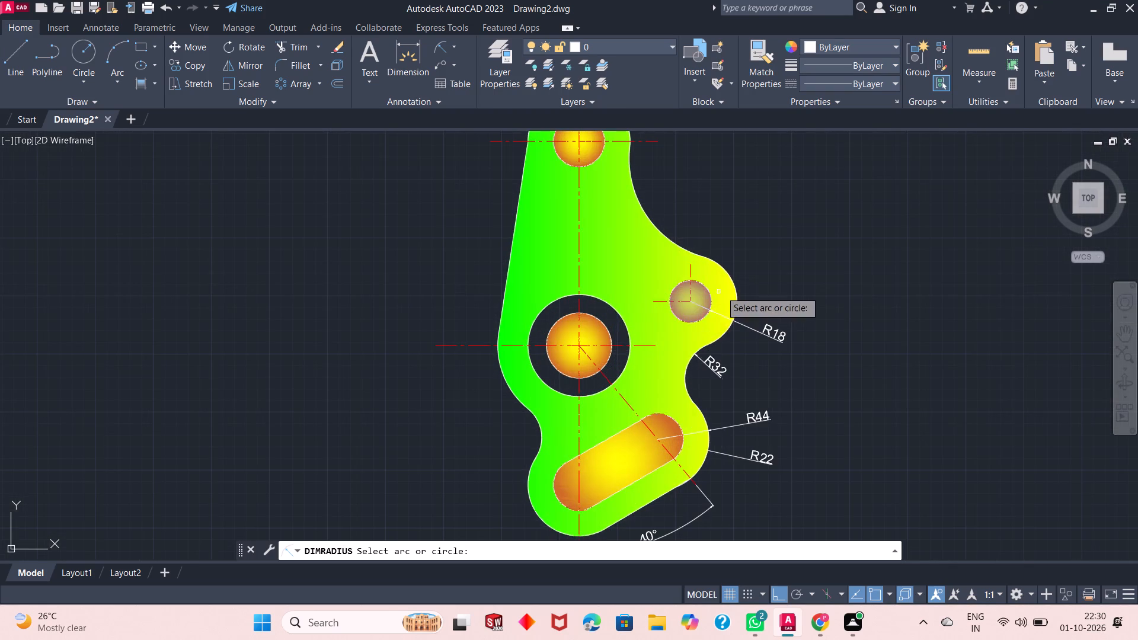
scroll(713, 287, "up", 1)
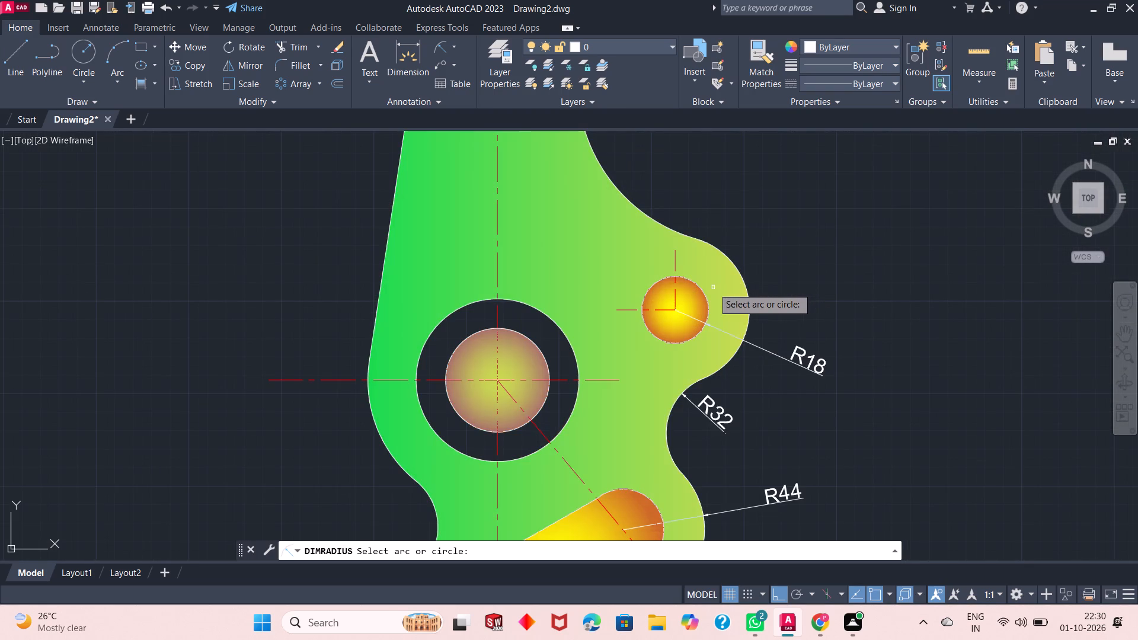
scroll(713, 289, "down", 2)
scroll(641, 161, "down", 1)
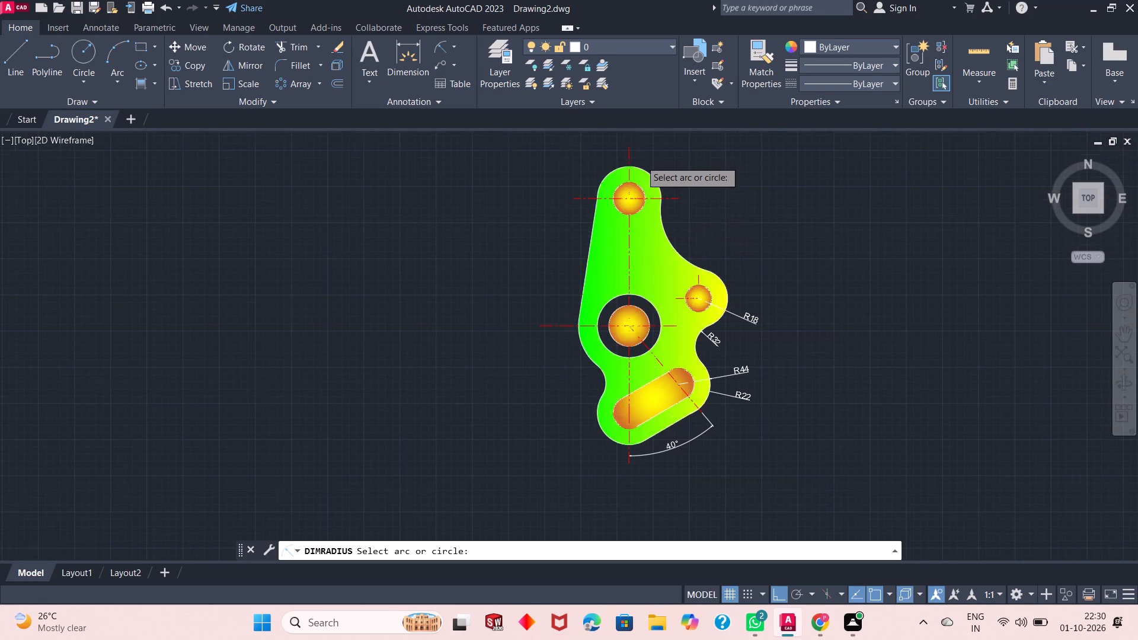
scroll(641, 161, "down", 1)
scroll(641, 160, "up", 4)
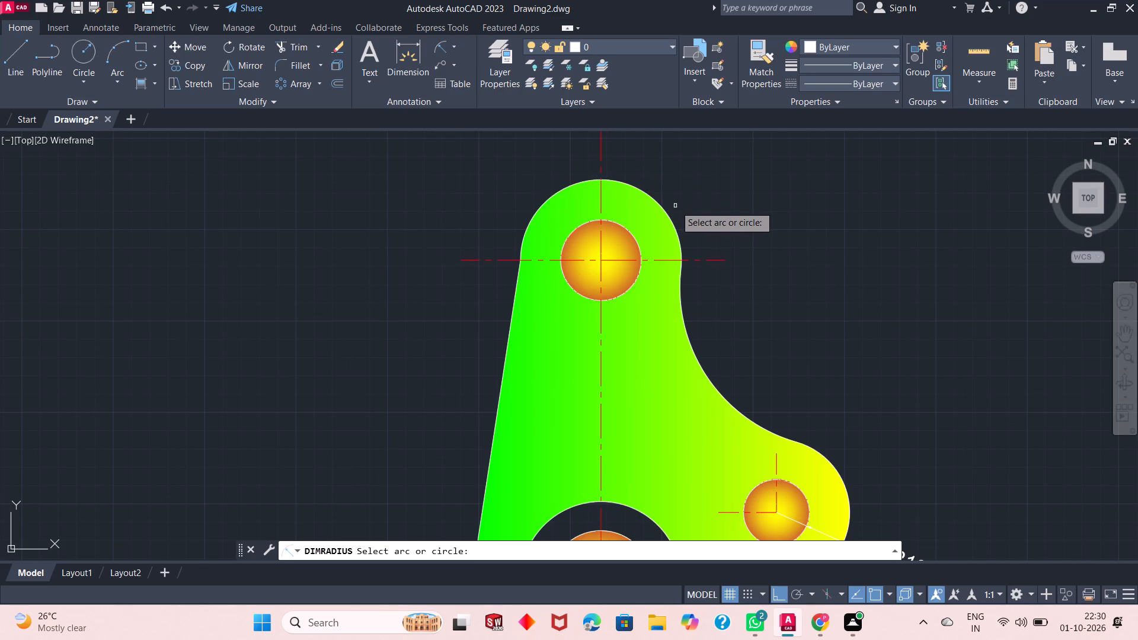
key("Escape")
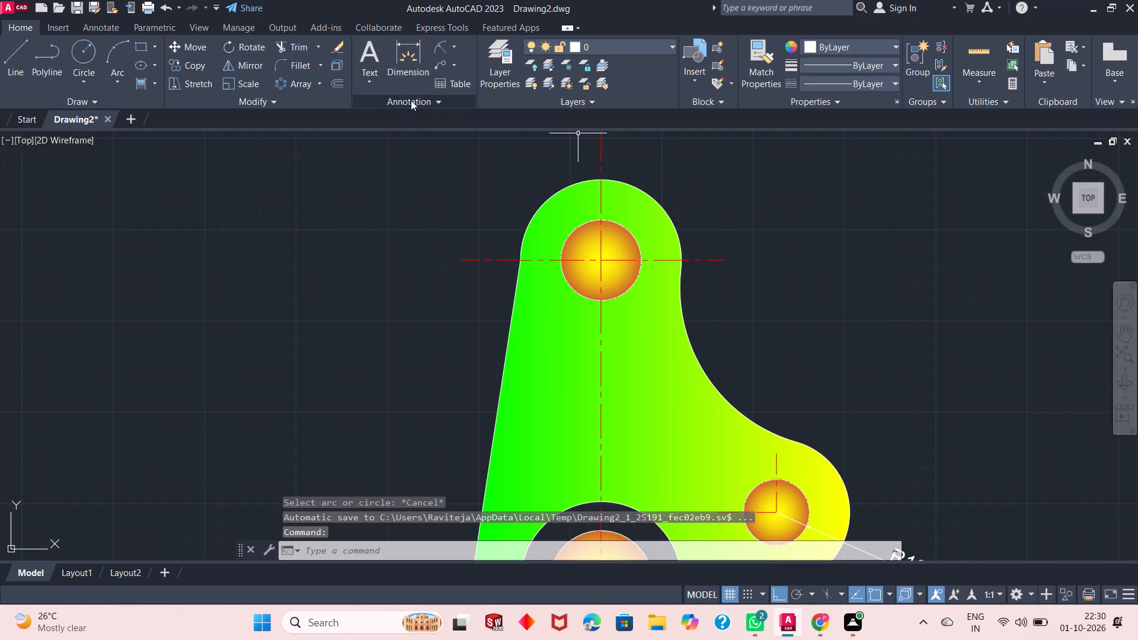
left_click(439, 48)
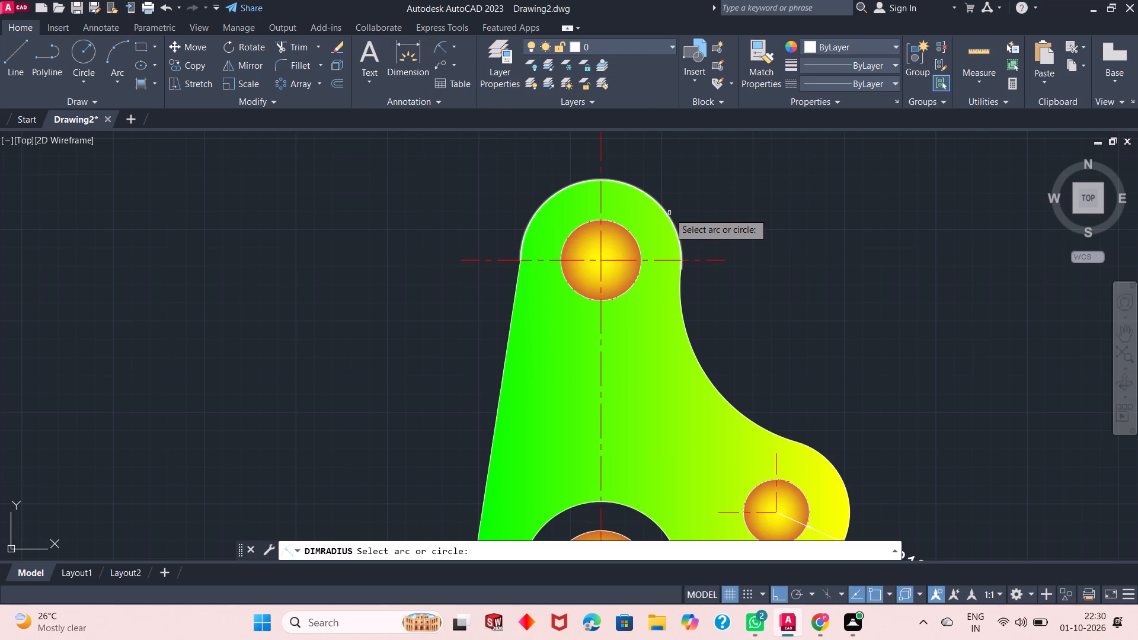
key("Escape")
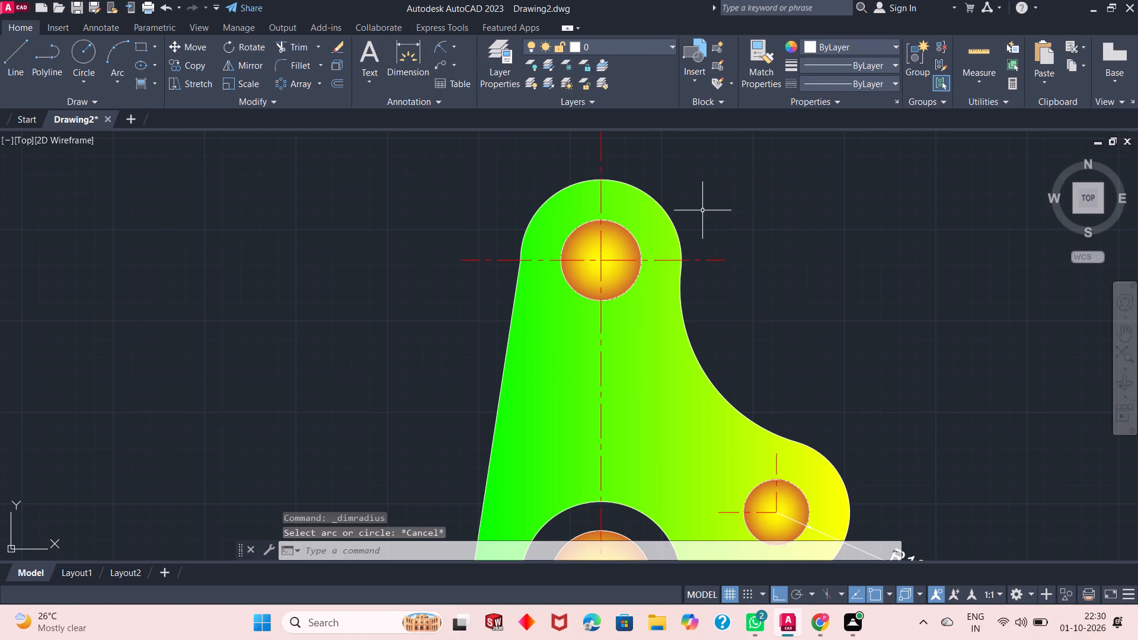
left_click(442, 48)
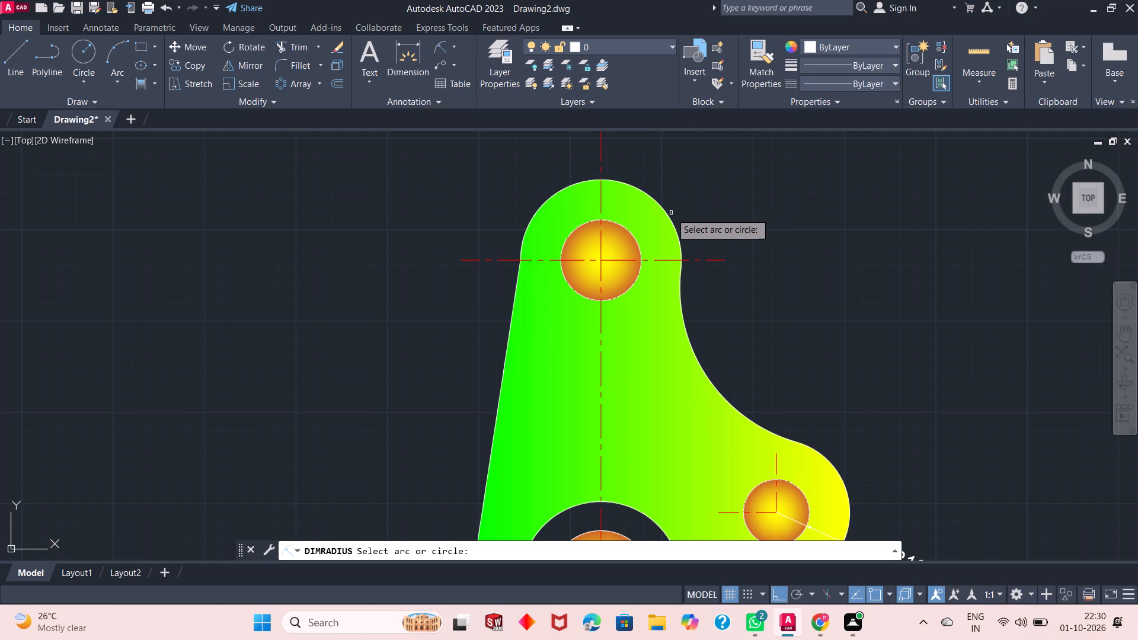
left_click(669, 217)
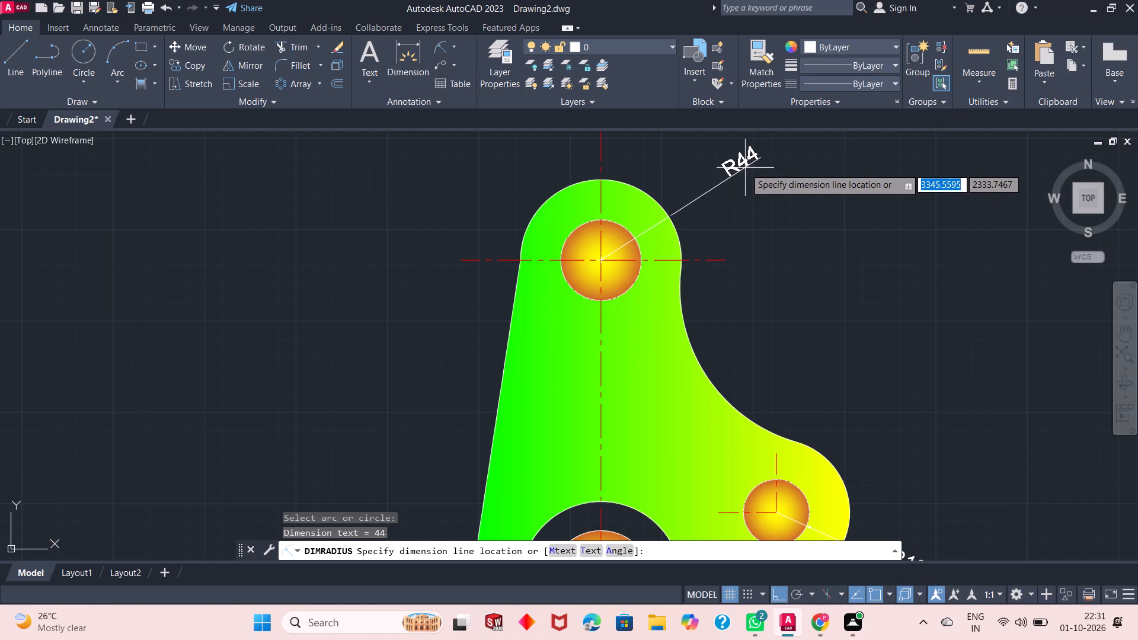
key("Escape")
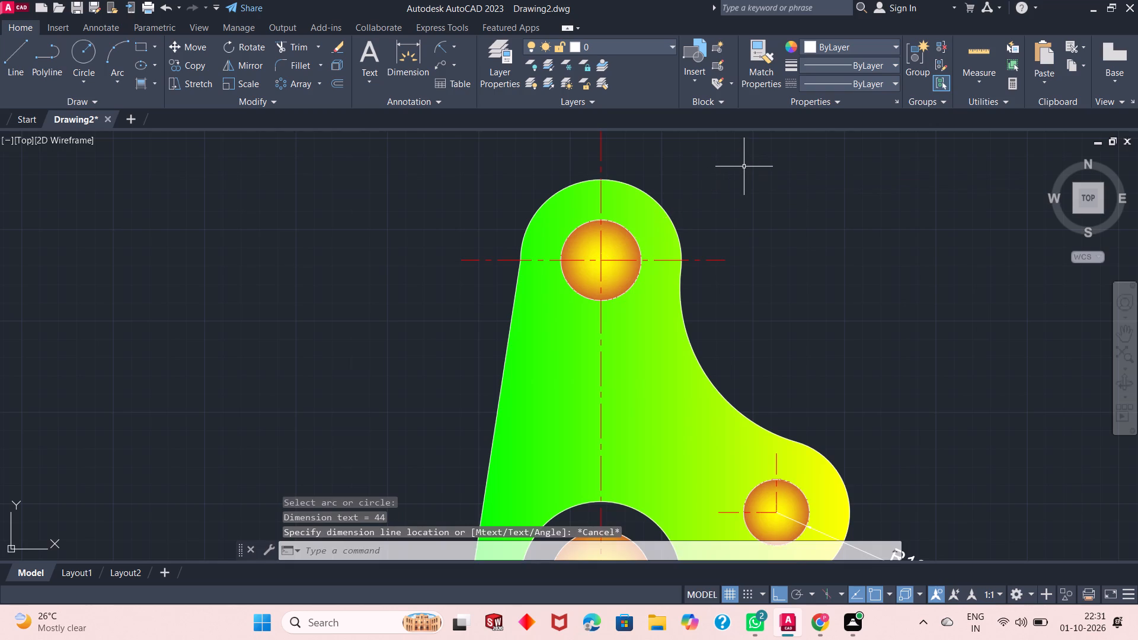
Add a radius dimension to the outer arc at the part's upper end, with its text outside the outline to the upper right.
left_click(434, 44)
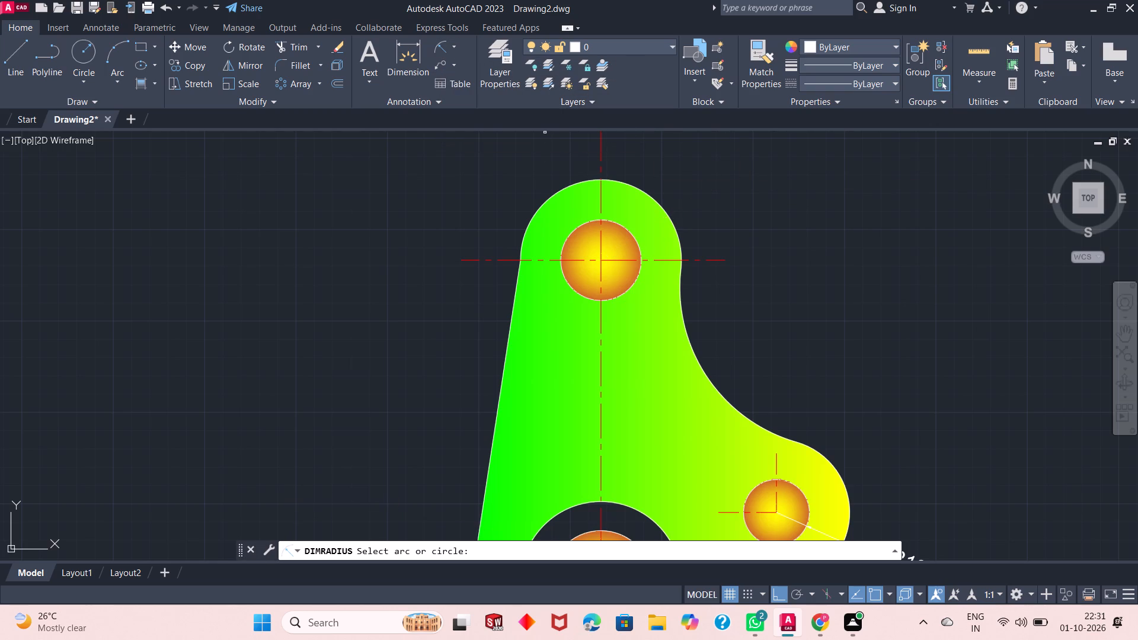
left_click(655, 199)
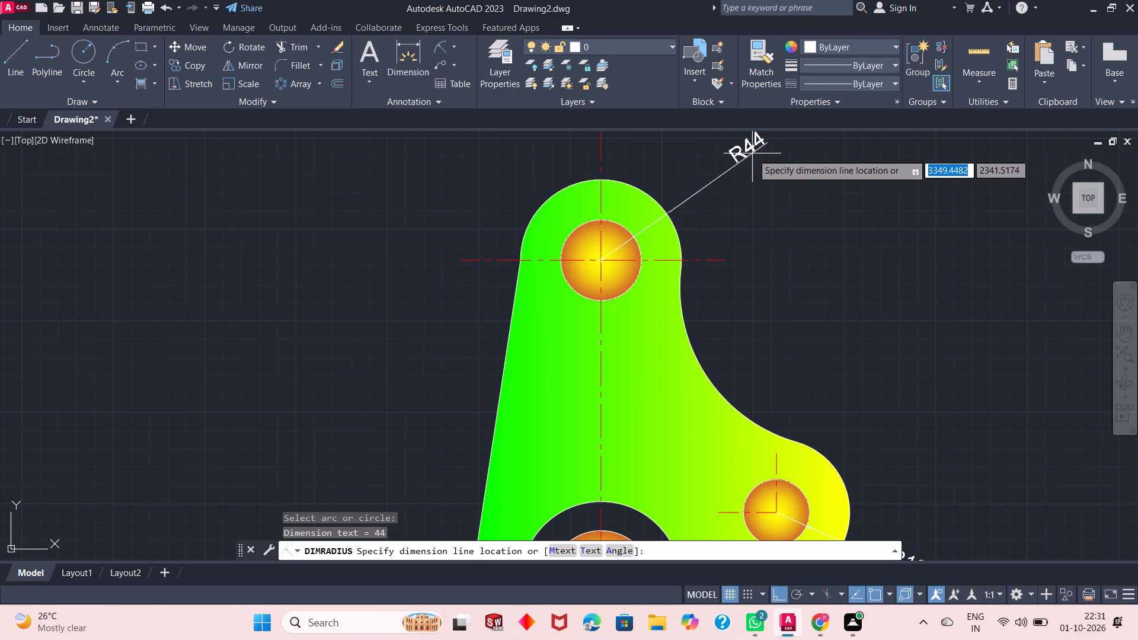
left_click(752, 153)
scroll(734, 286, "down", 1)
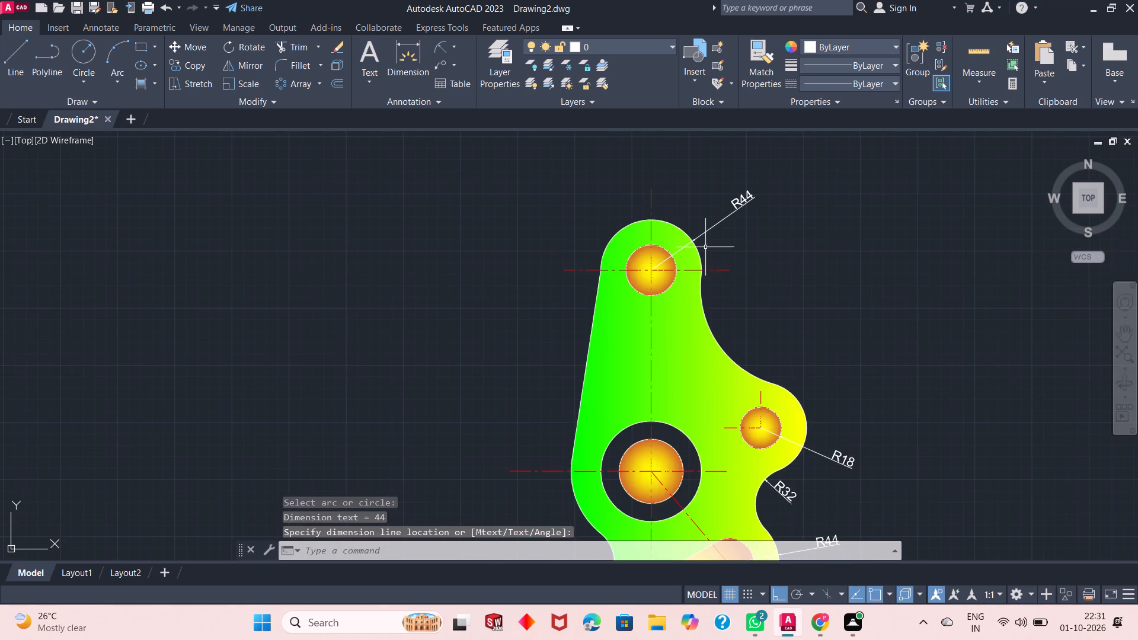
Add a radius dimension to the hole at the part's upper end, with its text outside the outline to the upper left.
scroll(705, 246, "up", 1)
left_click(440, 43)
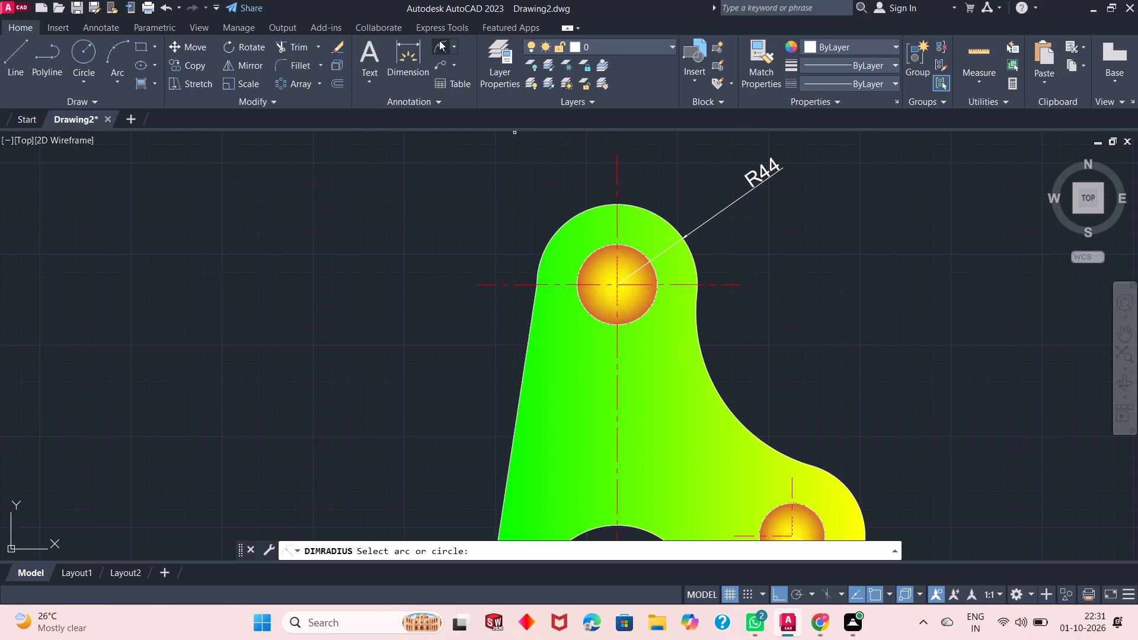
left_click(583, 264)
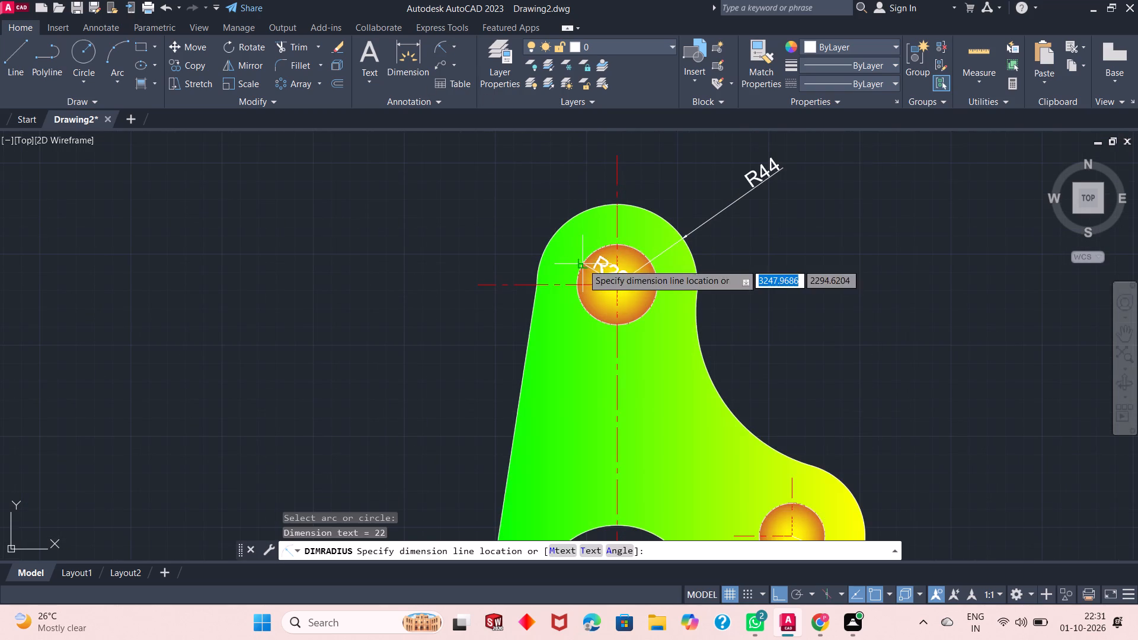
left_click(459, 181)
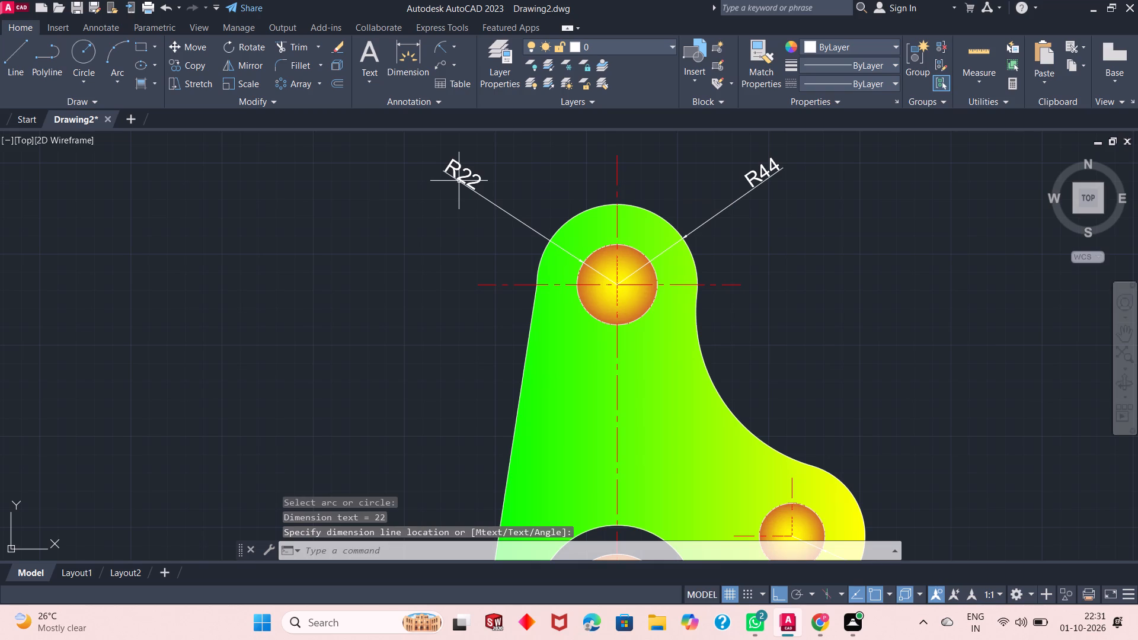
key("Escape")
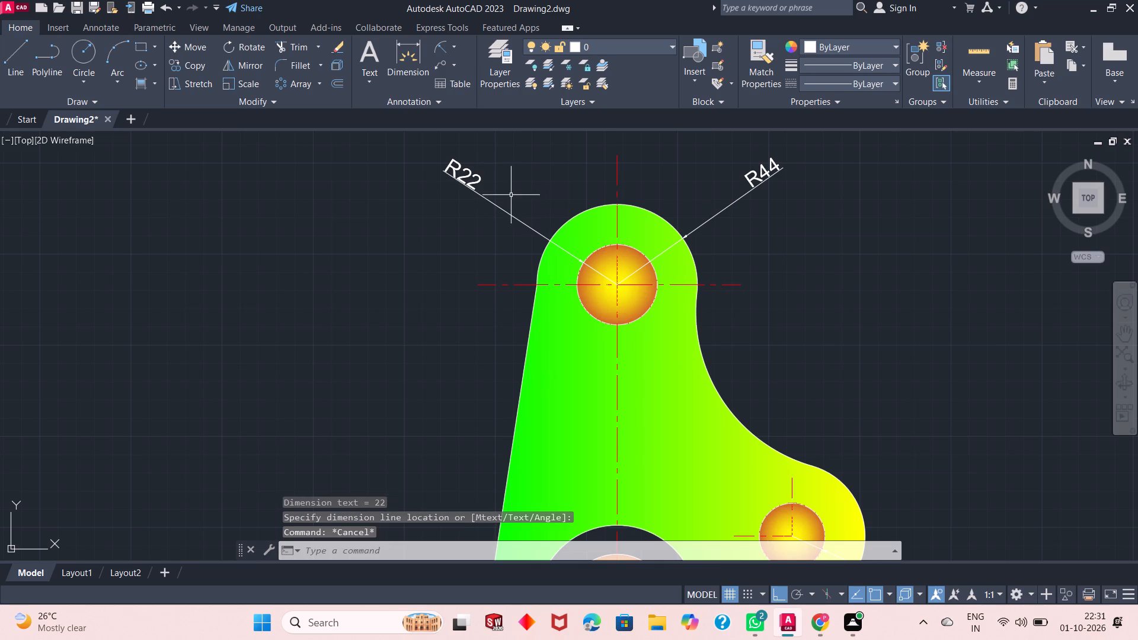
Start a radius dimension and examine the part's outline and holes for arcs that still lack a dimension.
scroll(573, 194, "down", 1)
scroll(616, 234, "down", 1)
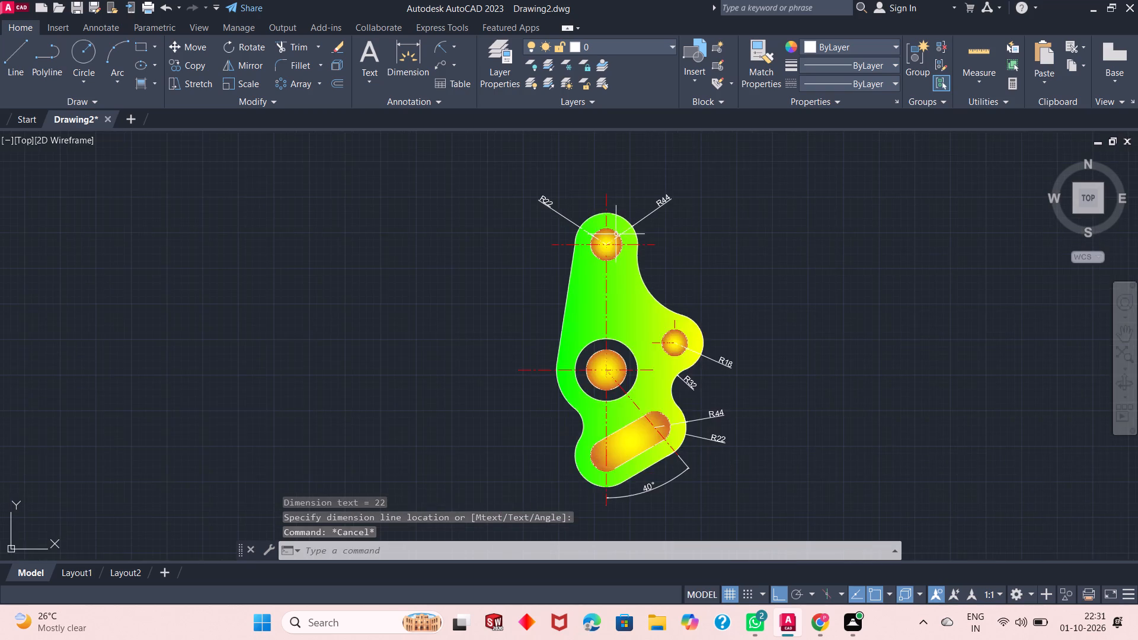
scroll(634, 269, "up", 1)
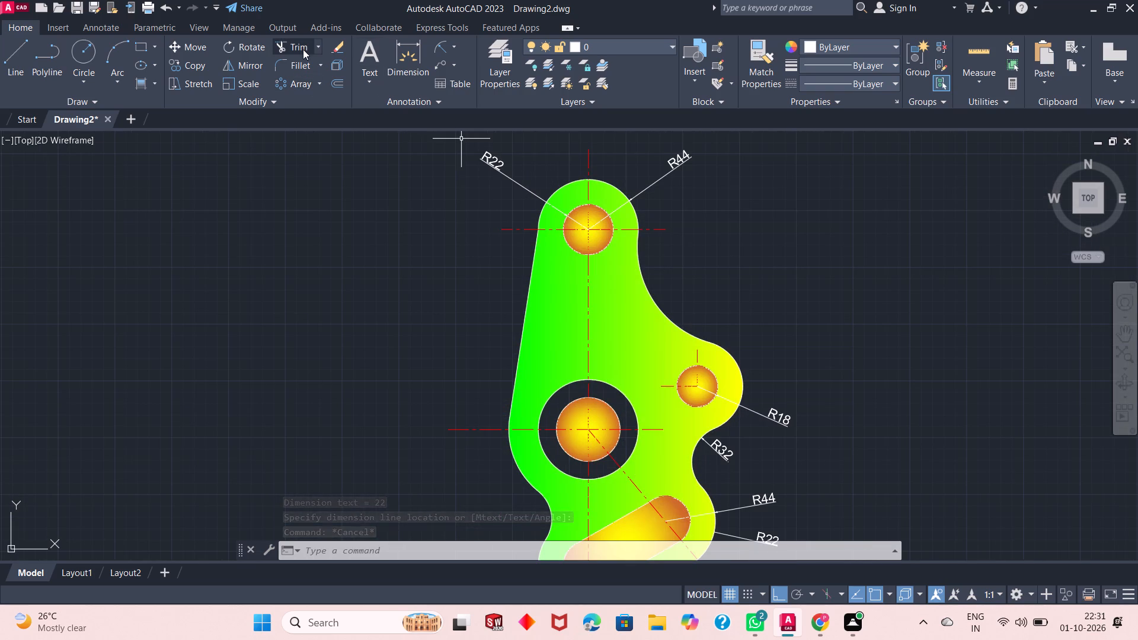
left_click(442, 44)
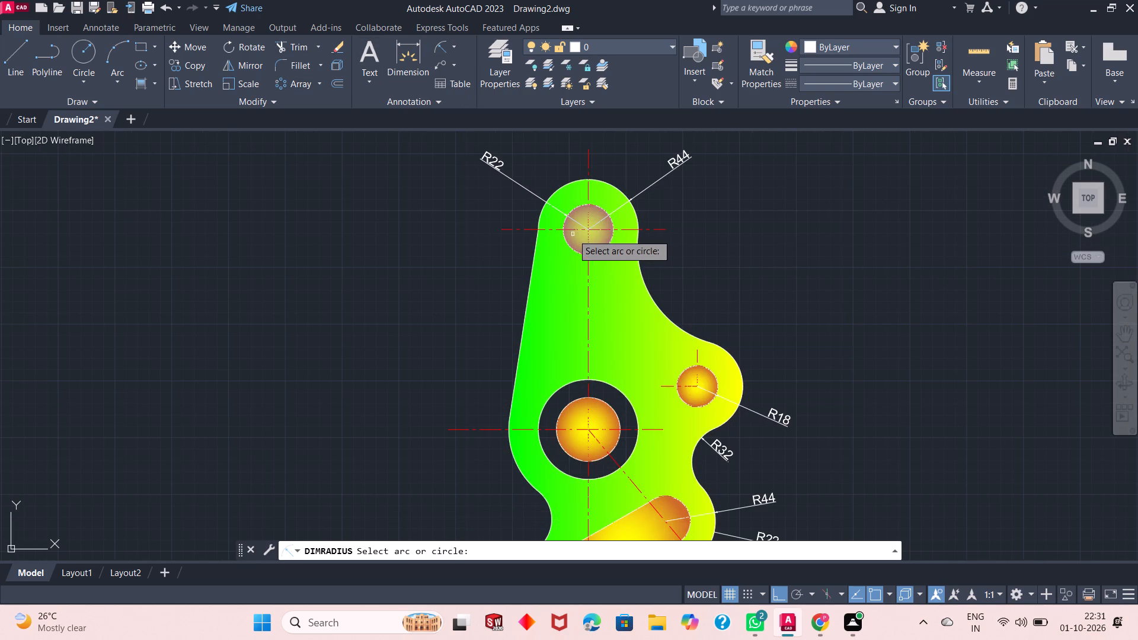
scroll(605, 220, "down", 1)
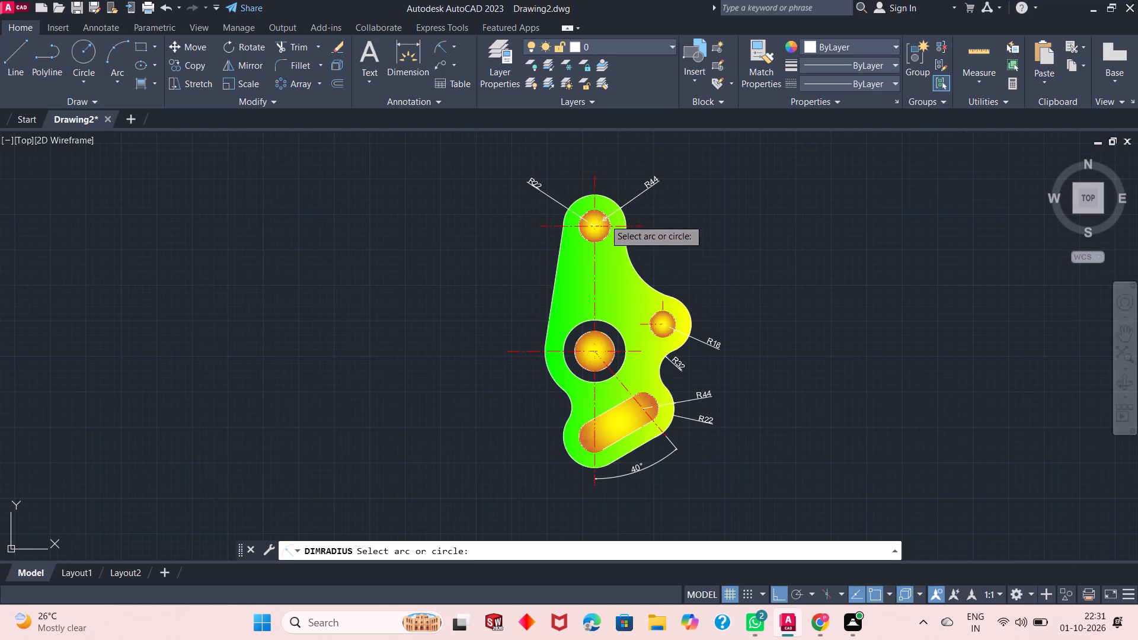
scroll(604, 247, "up", 3)
scroll(603, 268, "down", 2)
scroll(685, 363, "up", 1)
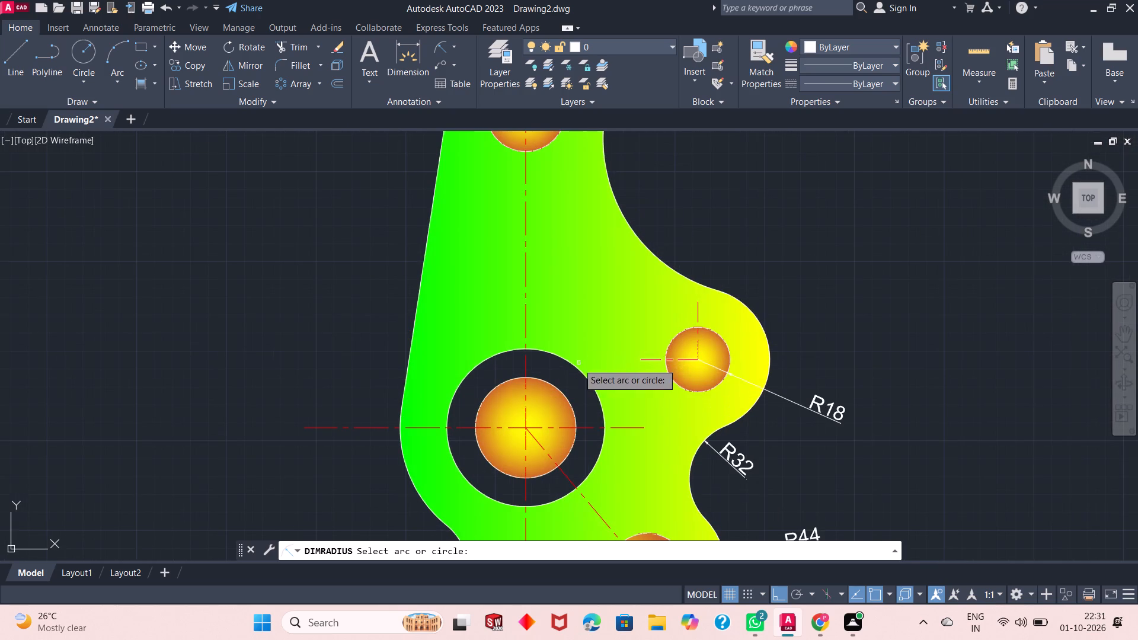
scroll(656, 340, "down", 2)
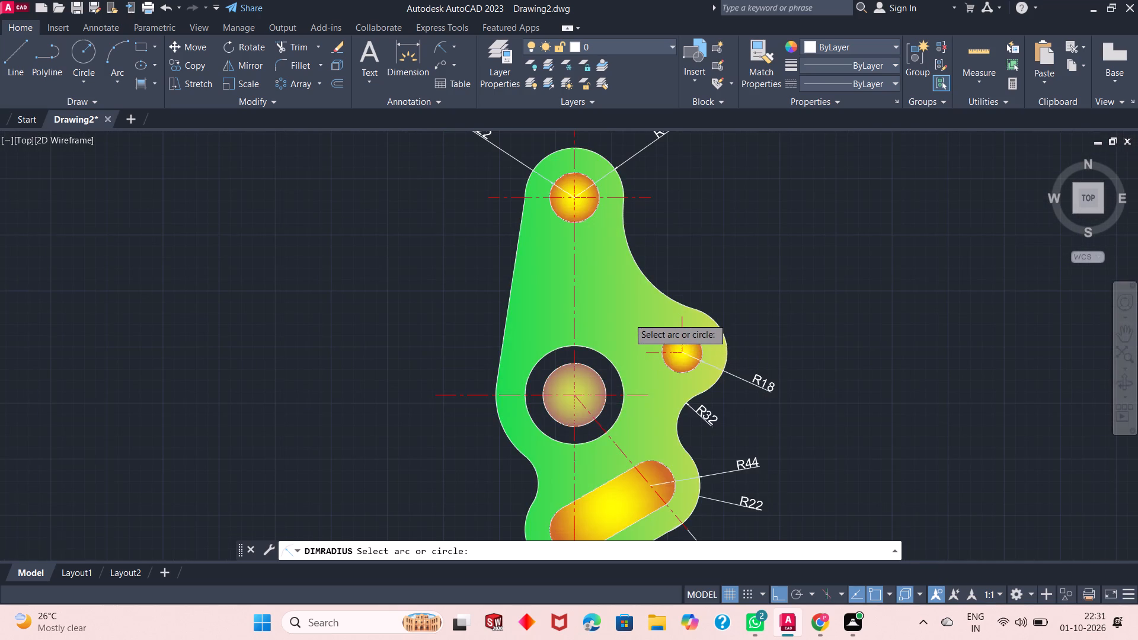
scroll(594, 248, "up", 1)
scroll(627, 321, "up", 1)
scroll(627, 321, "down", 1)
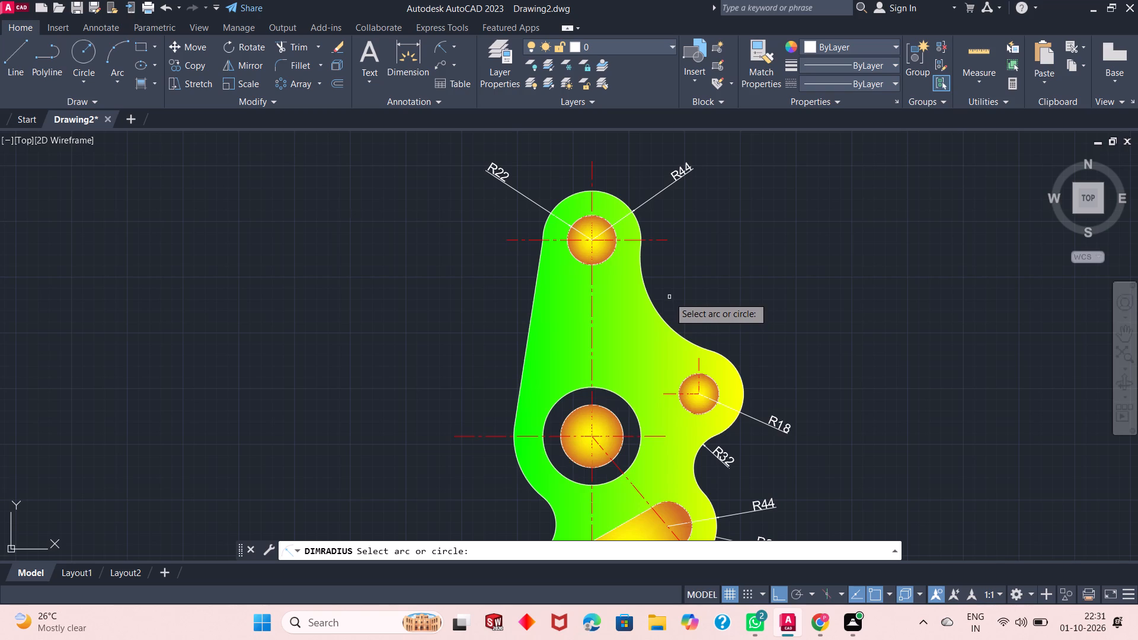
scroll(666, 289, "down", 1)
scroll(666, 289, "up", 1)
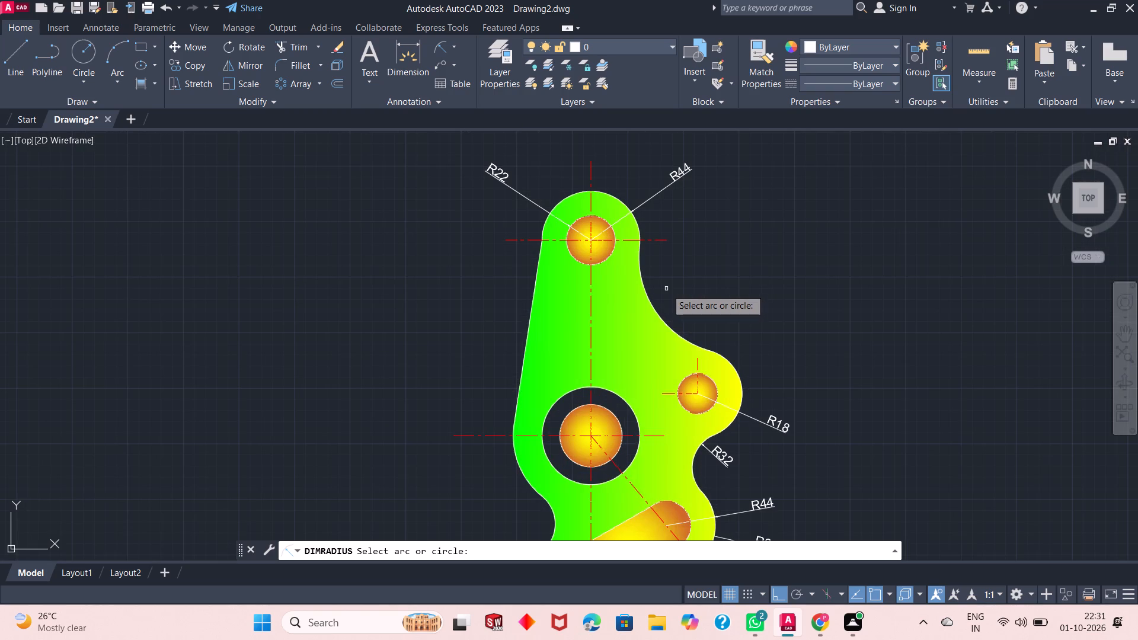
scroll(666, 289, "down", 1)
scroll(676, 322, "up", 1)
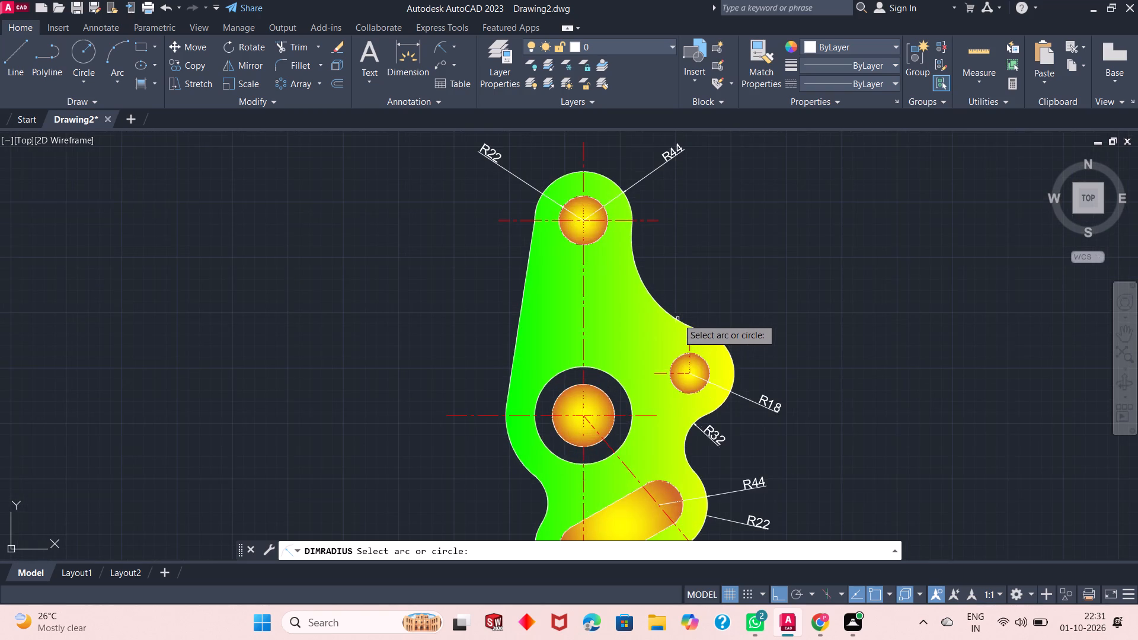
scroll(681, 304, "down", 1)
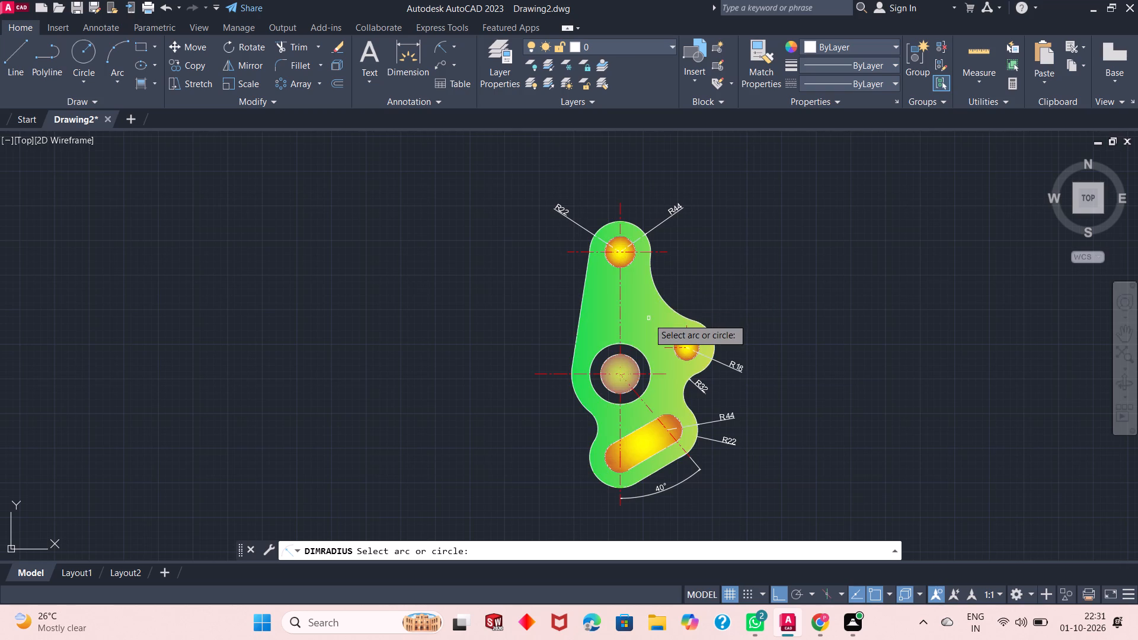
scroll(648, 318, "down", 1)
scroll(648, 318, "up", 2)
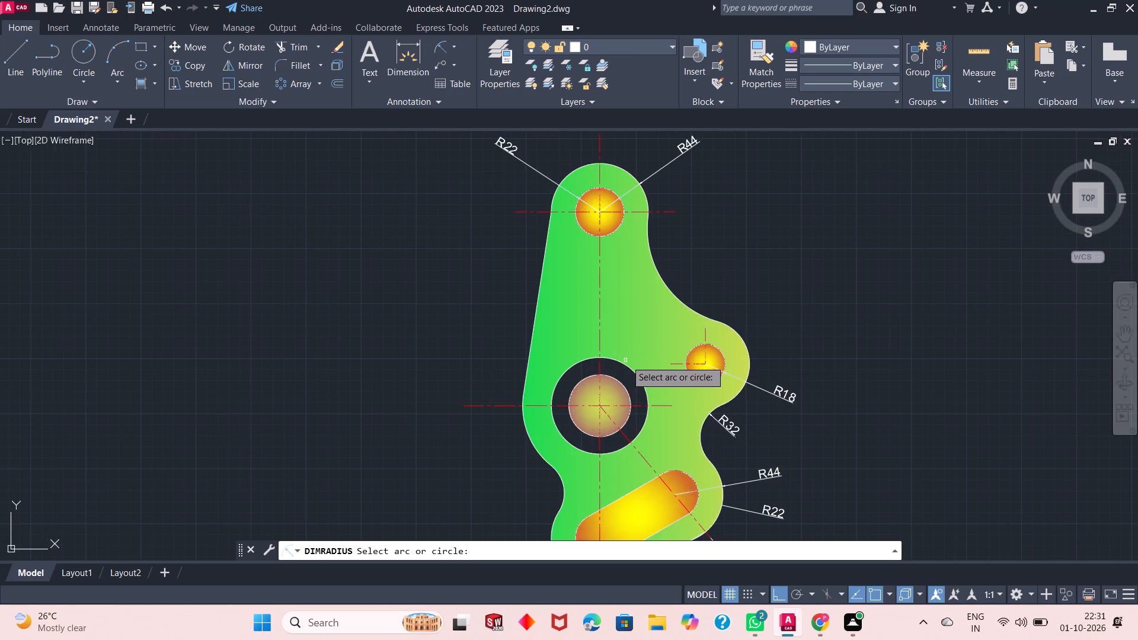
scroll(632, 315, "up", 1)
scroll(632, 311, "down", 2)
scroll(648, 367, "up", 1)
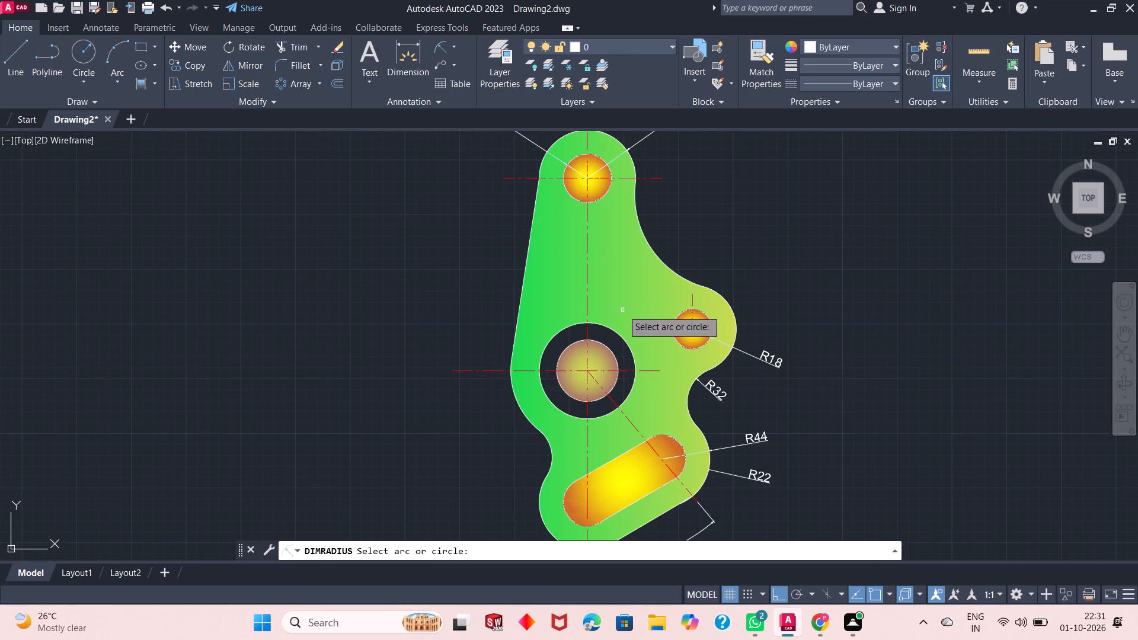
scroll(606, 278, "down", 1)
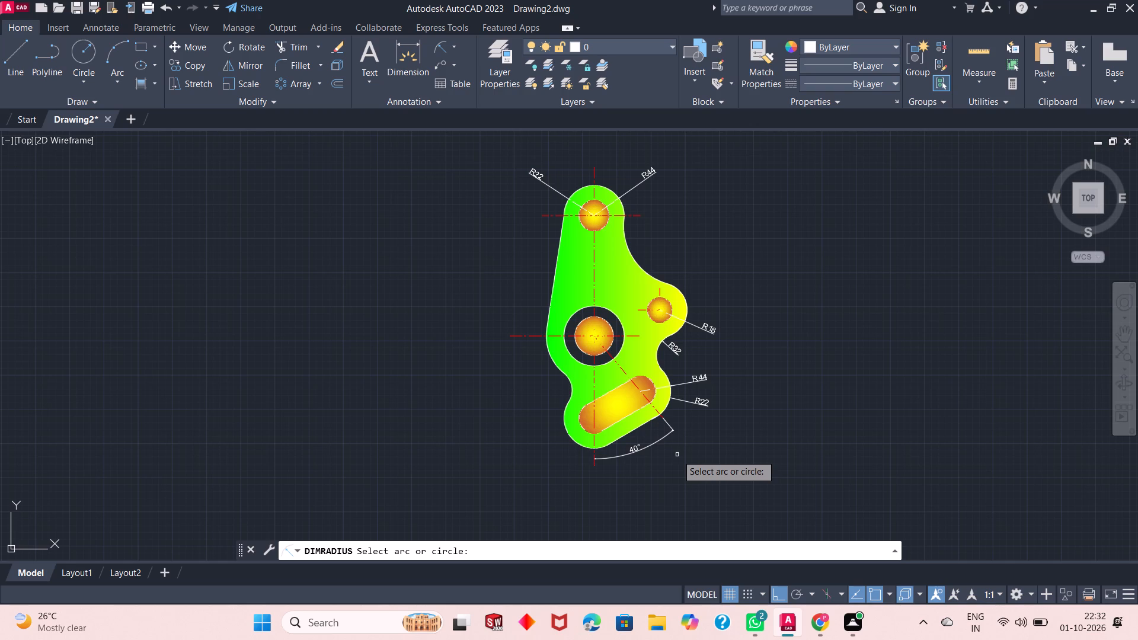
scroll(677, 456, "down", 1)
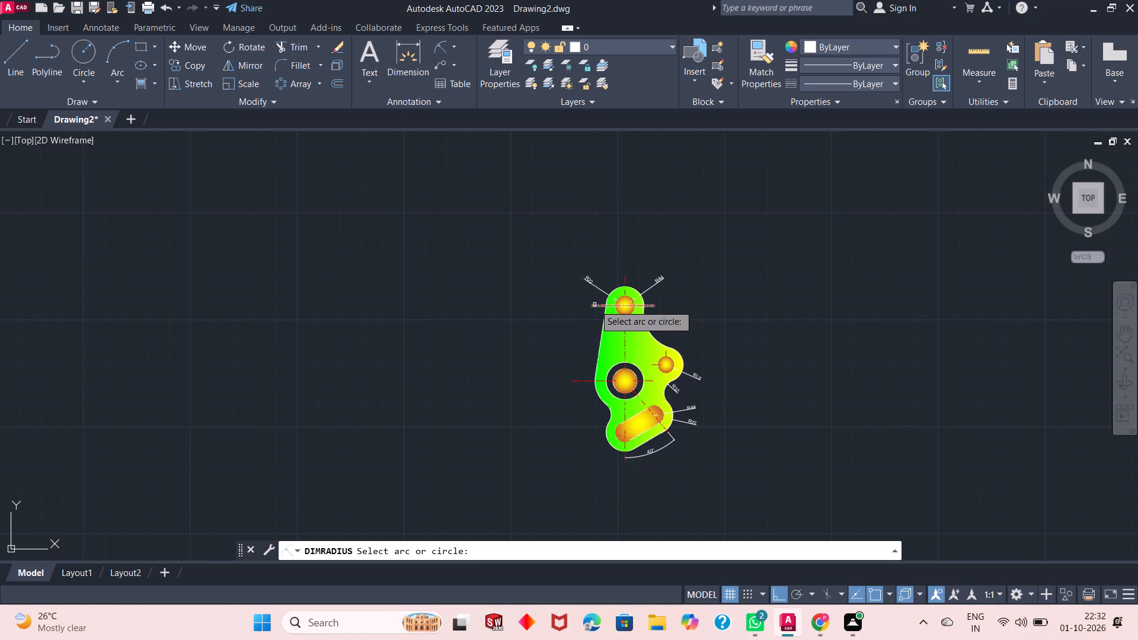
scroll(637, 324, "up", 1)
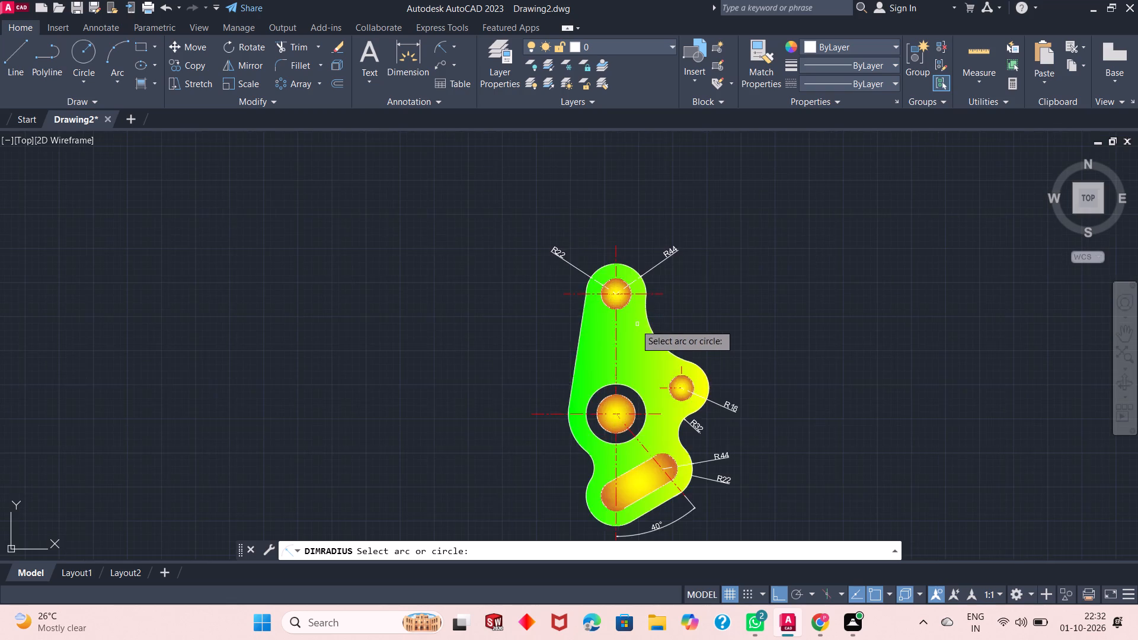
scroll(625, 322, "up", 2)
scroll(606, 314, "down", 1)
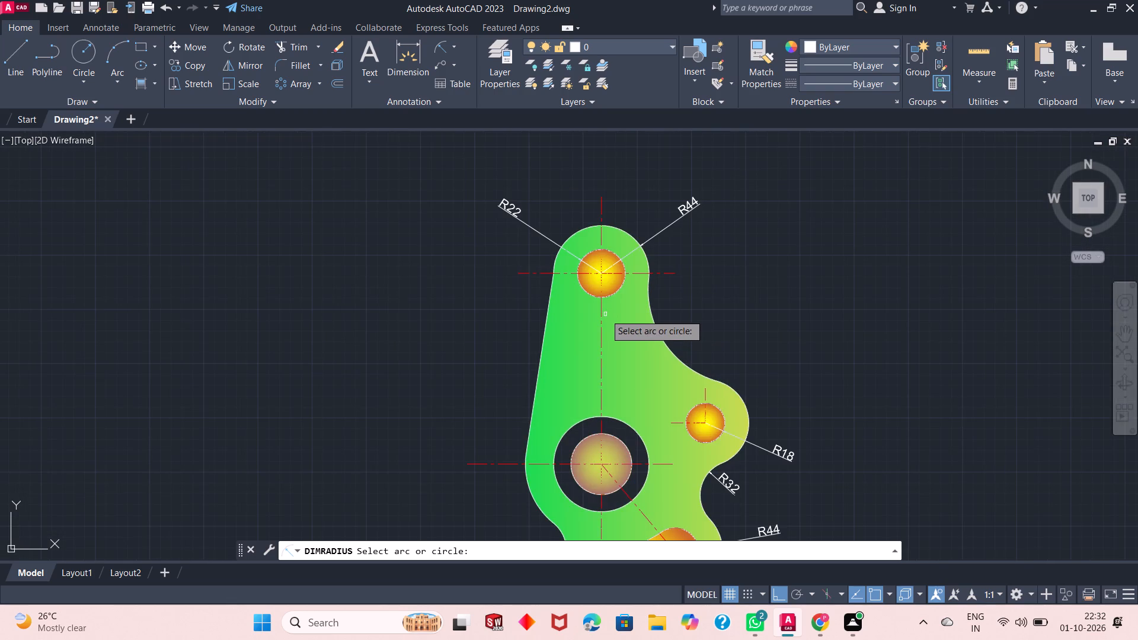
scroll(605, 314, "down", 1)
scroll(621, 369, "up", 1)
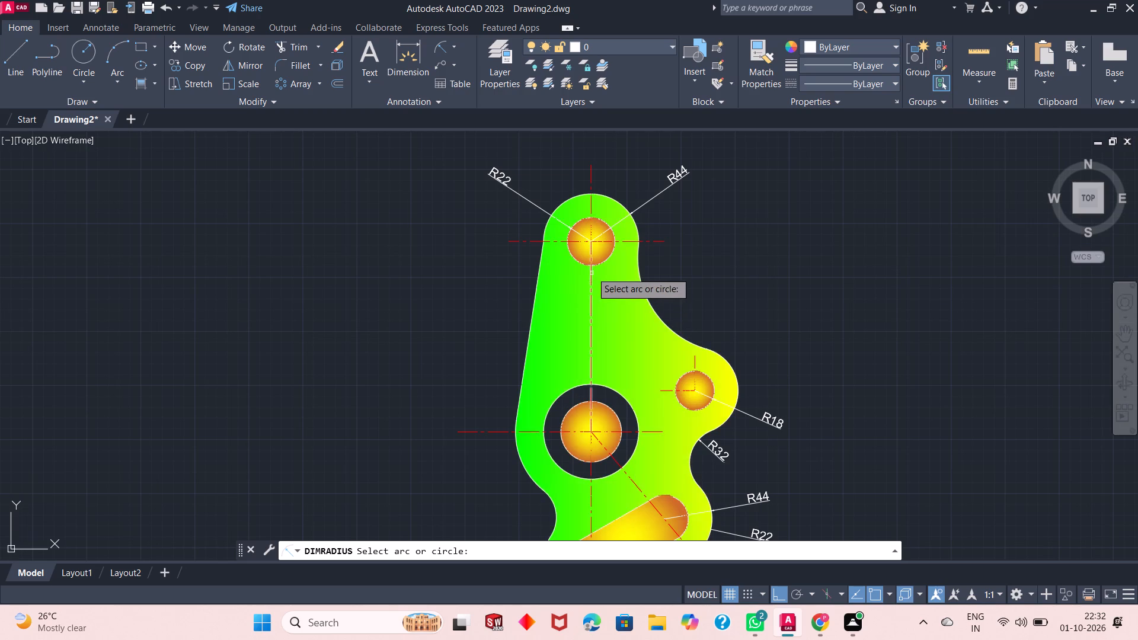
scroll(603, 256, "up", 3)
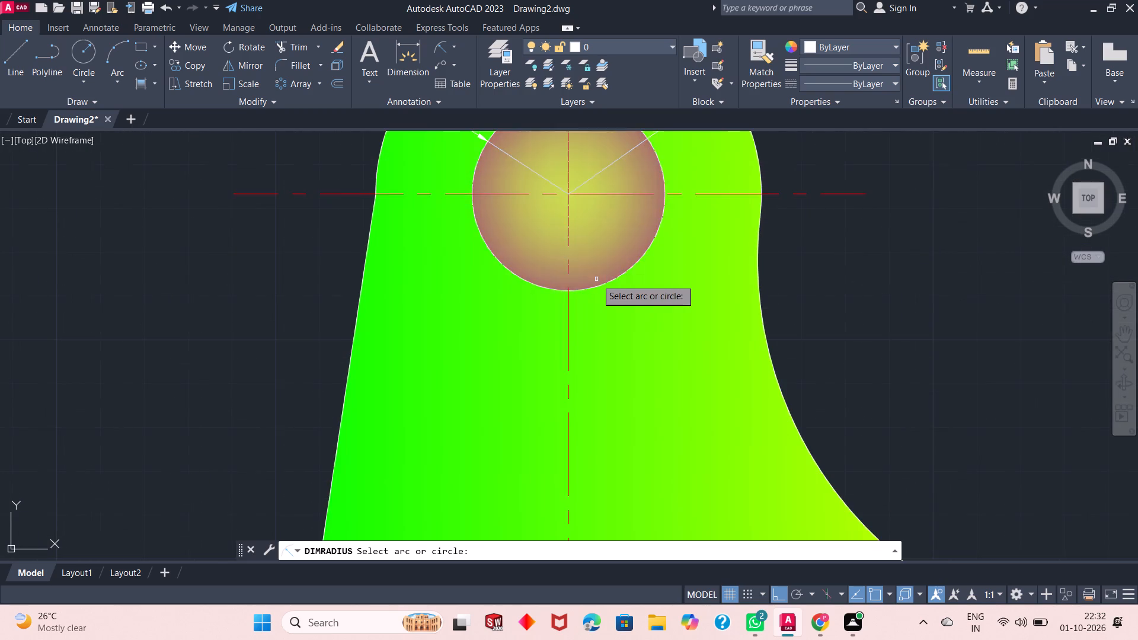
scroll(596, 279, "down", 4)
scroll(600, 325, "up", 1)
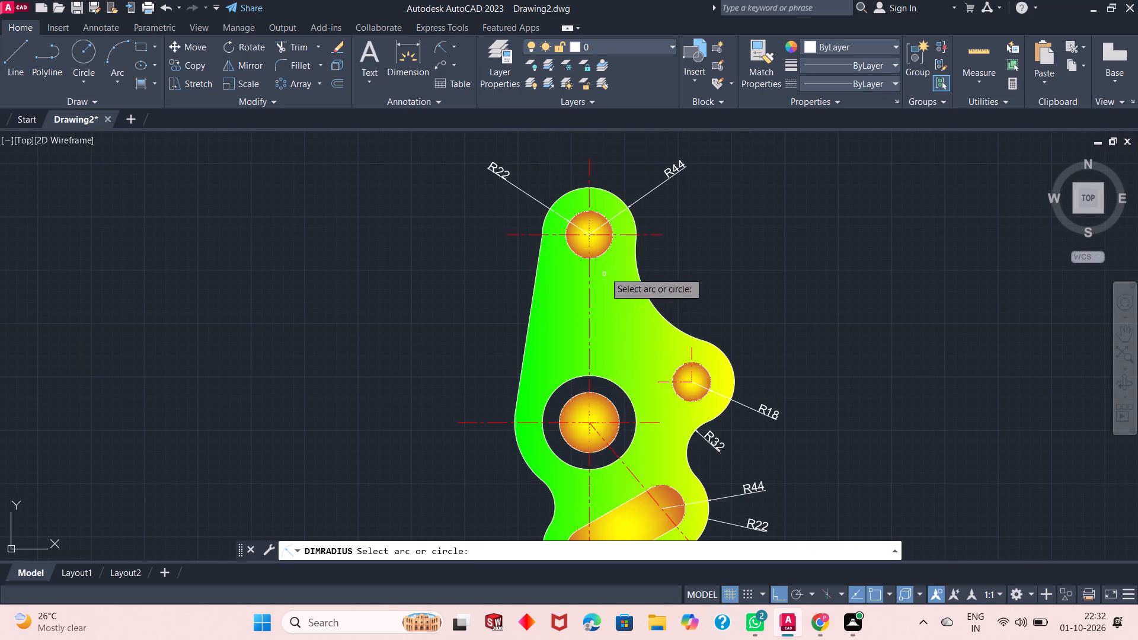
scroll(610, 295, "down", 1)
middle_click_drag(626, 346, 626, 347)
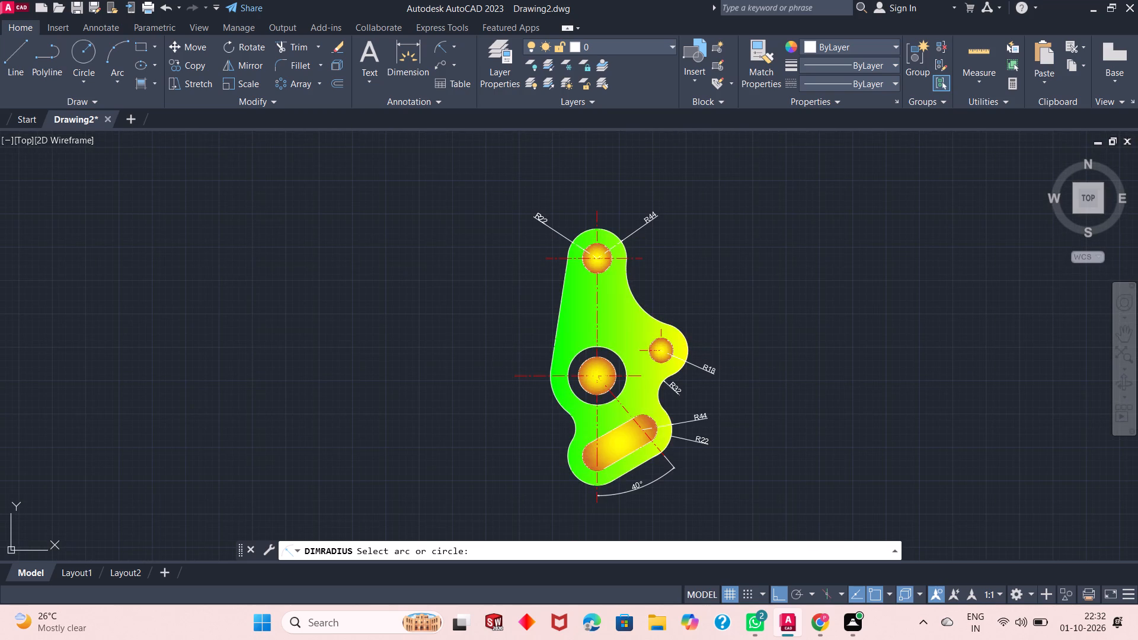
middle_click_drag(626, 347, 625, 316)
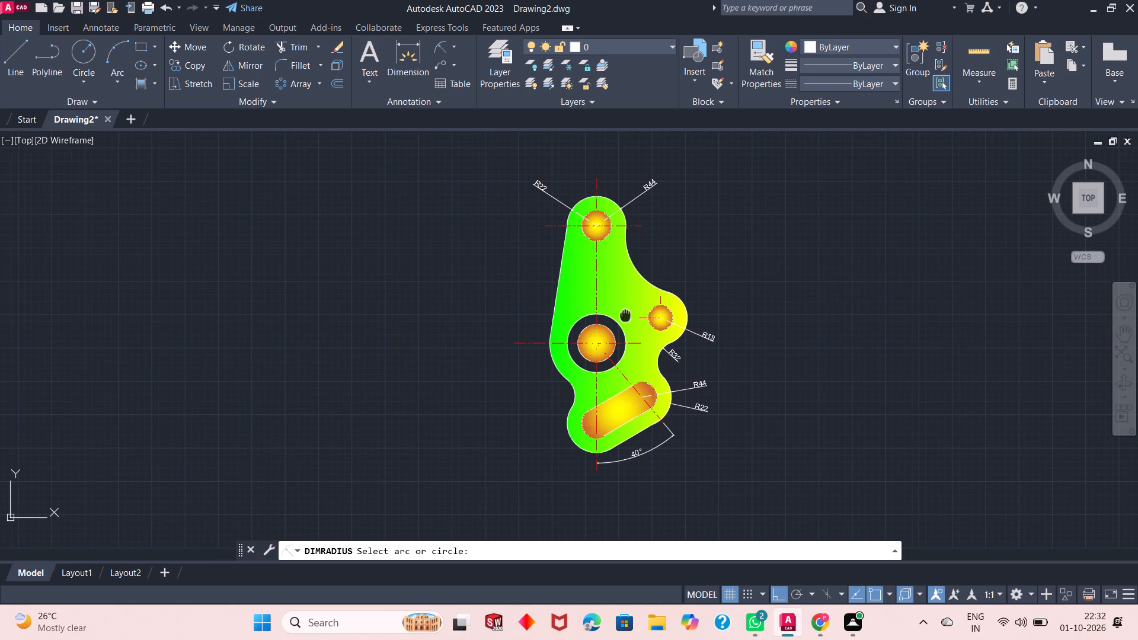
middle_click_drag(625, 316, 623, 318)
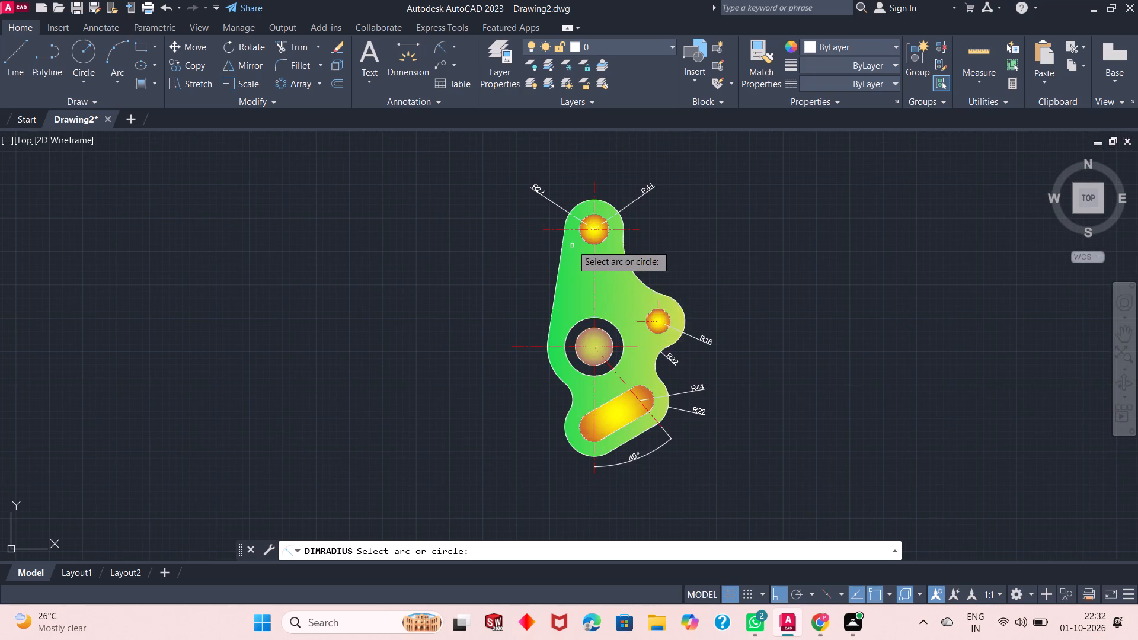
scroll(572, 231, "up", 1)
scroll(638, 276, "down", 1)
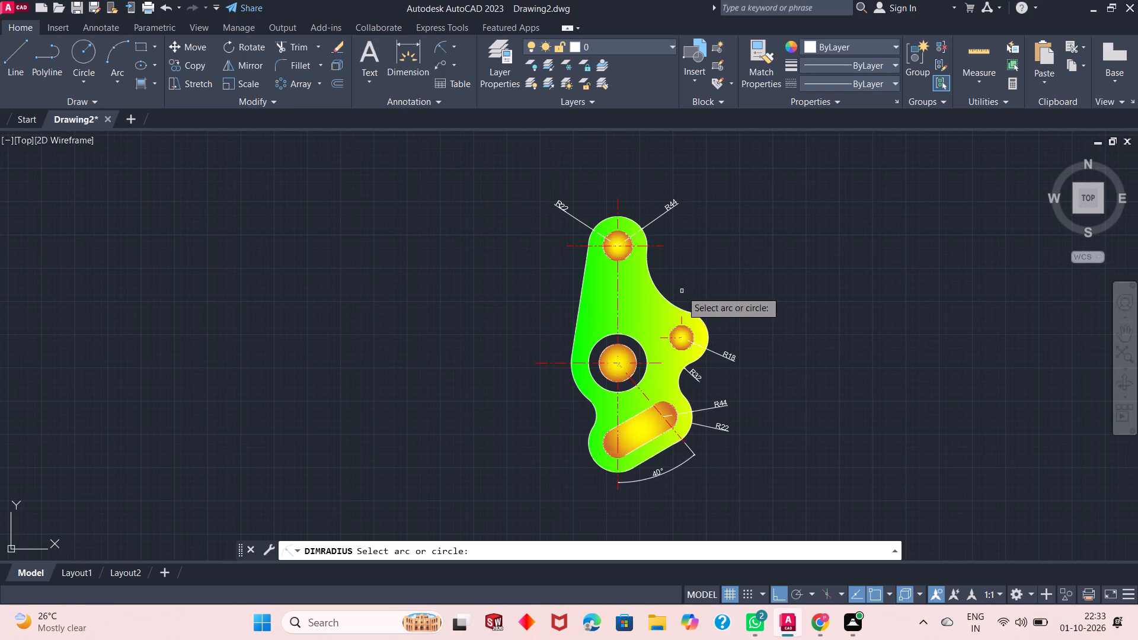
scroll(643, 300, "down", 1)
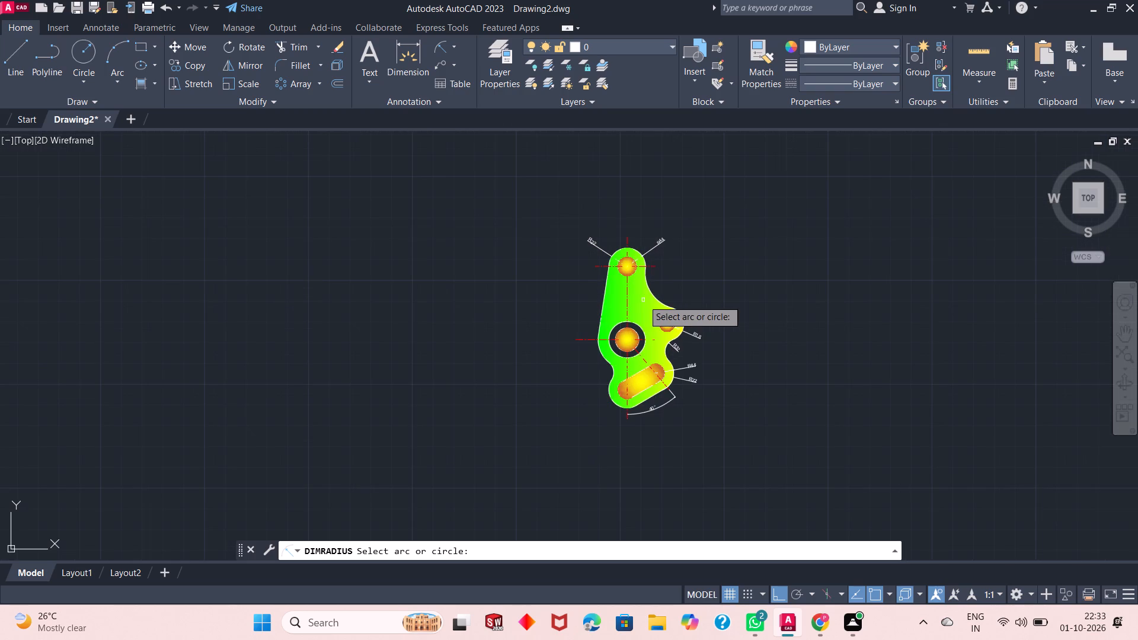
scroll(643, 300, "up", 2)
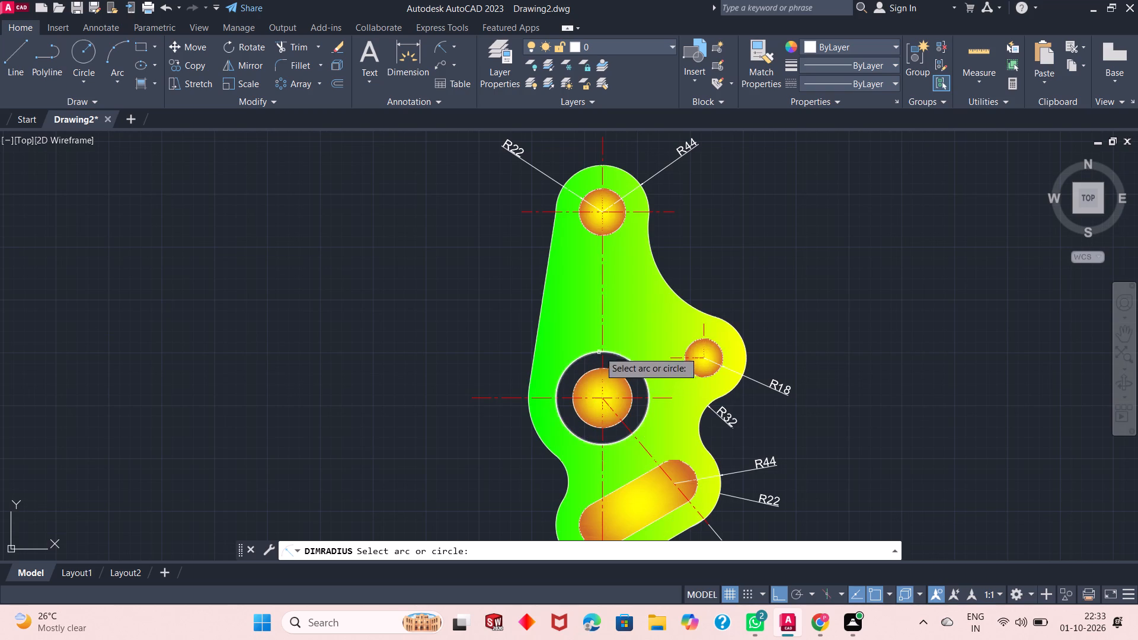
scroll(654, 336, "down", 1)
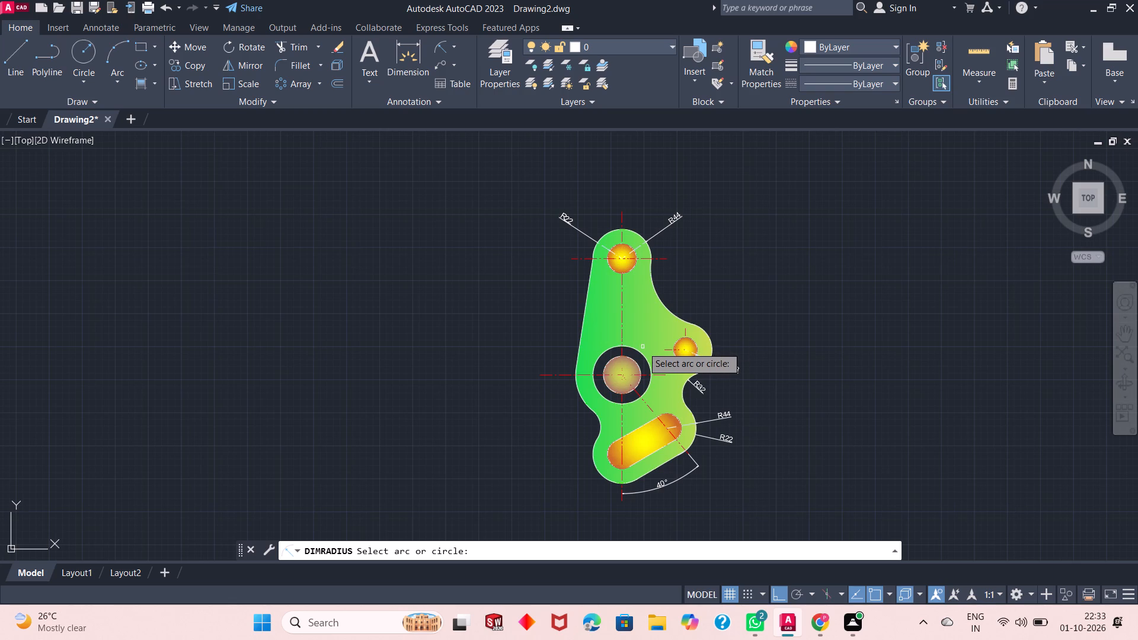
scroll(663, 342, "up", 1)
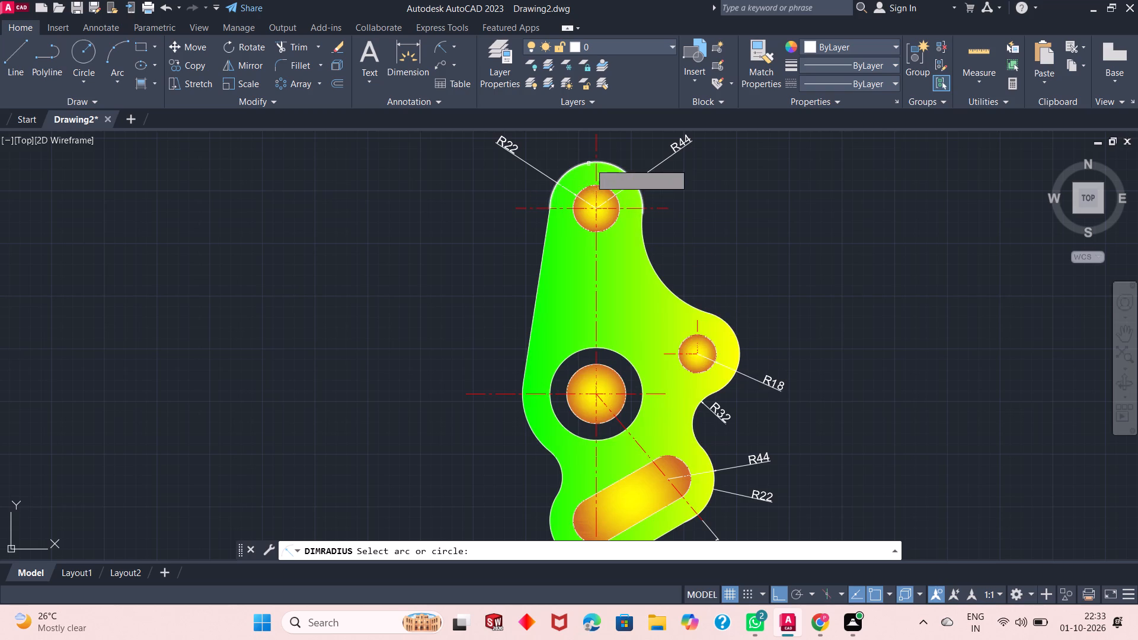
scroll(626, 188, "up", 1)
scroll(608, 196, "down", 1)
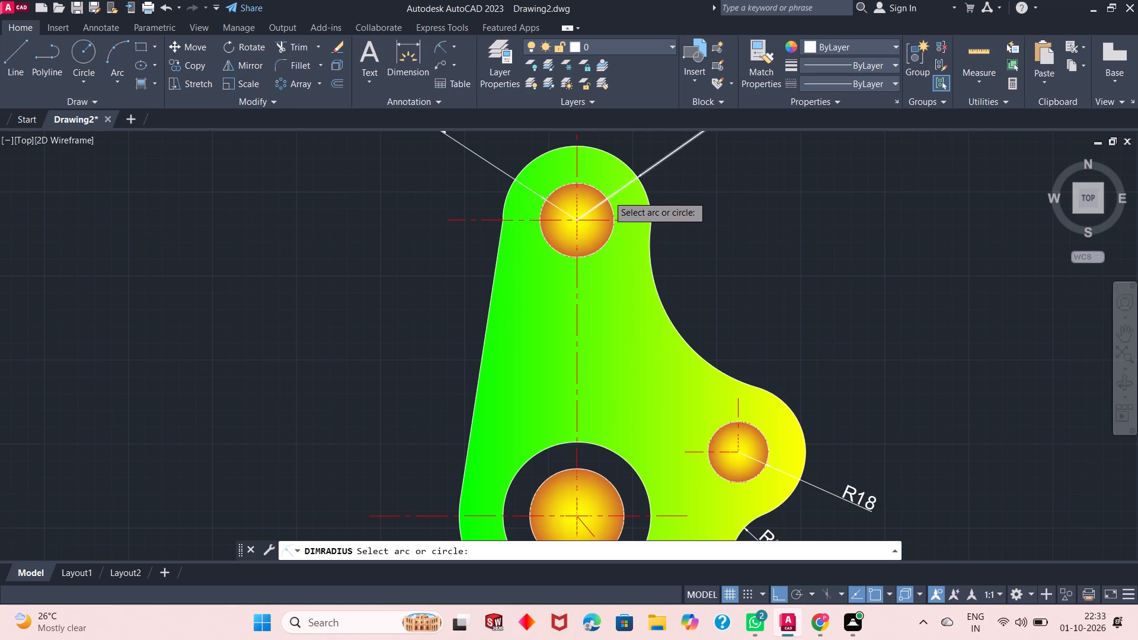
Add a radius dimension to the large concave arc between the part's upper end and the side lobe, with its text outside the outline.
scroll(608, 204, "down", 2)
scroll(616, 228, "up", 1)
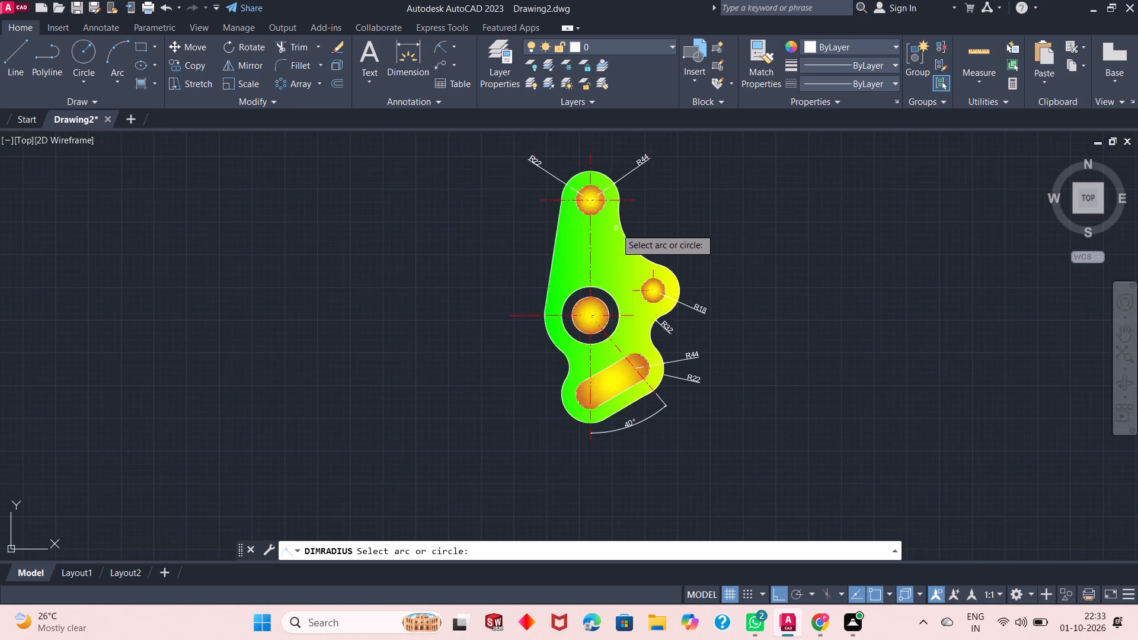
scroll(616, 228, "up", 2)
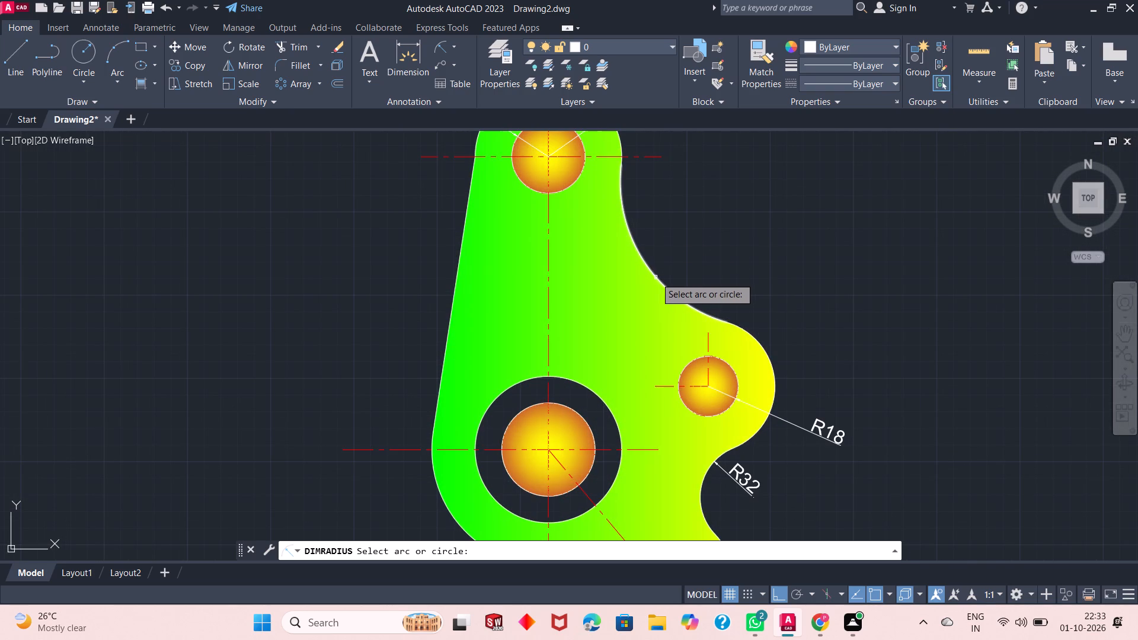
left_click(656, 277)
left_click(703, 234)
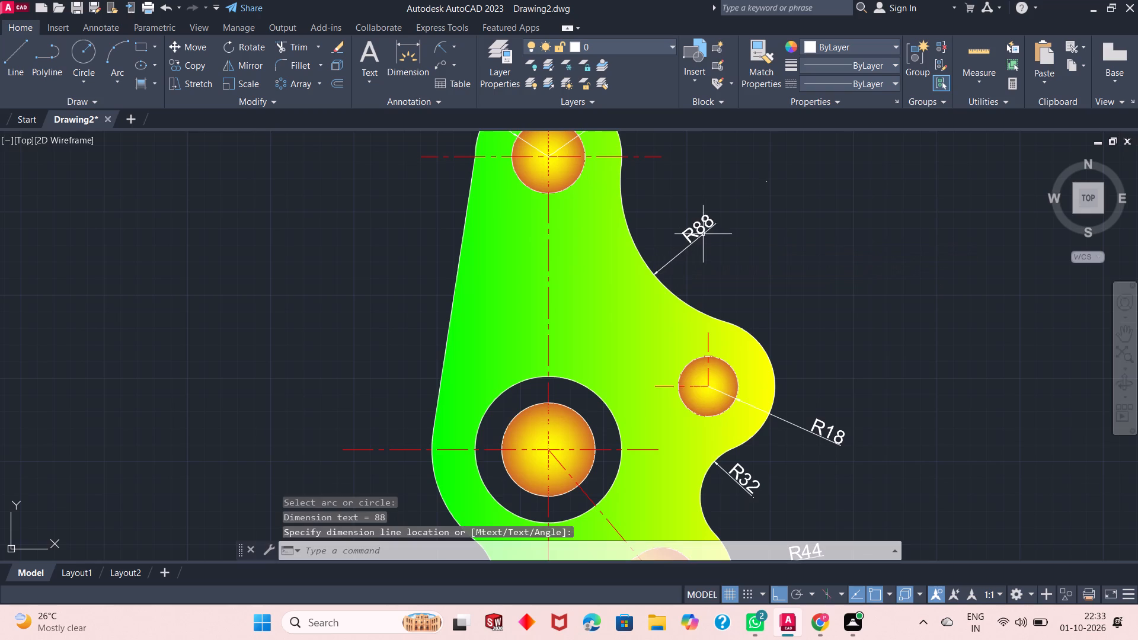
Add a radius dimension to the left-hand concave arc between the hub's outer arc and the slot lobe, with its text inside the outline.
scroll(661, 222, "down", 1)
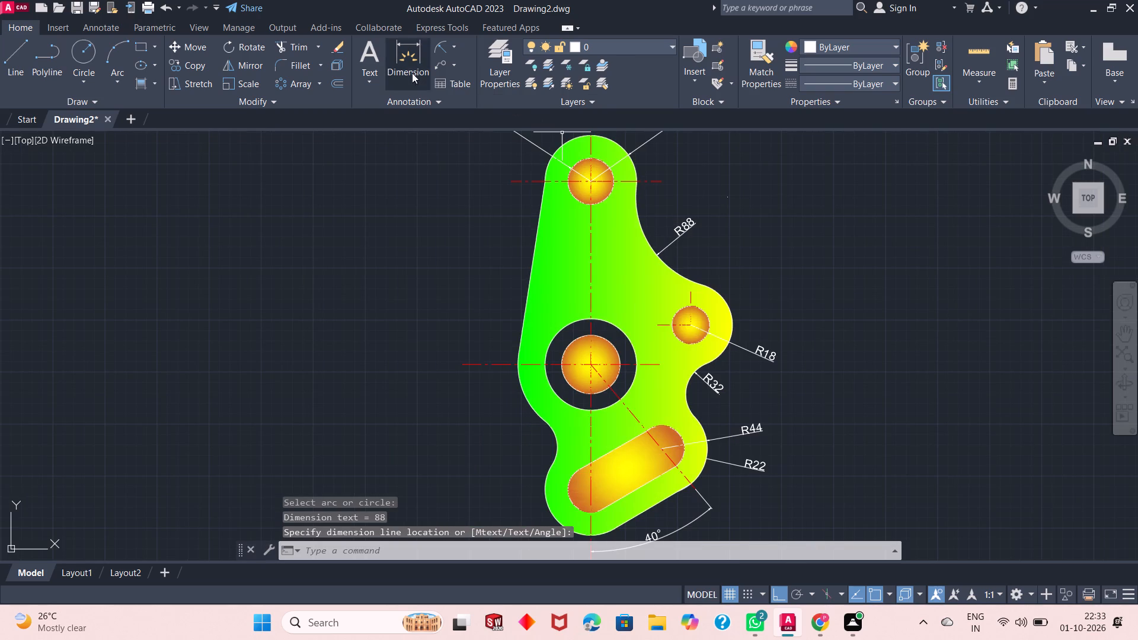
left_click(437, 51)
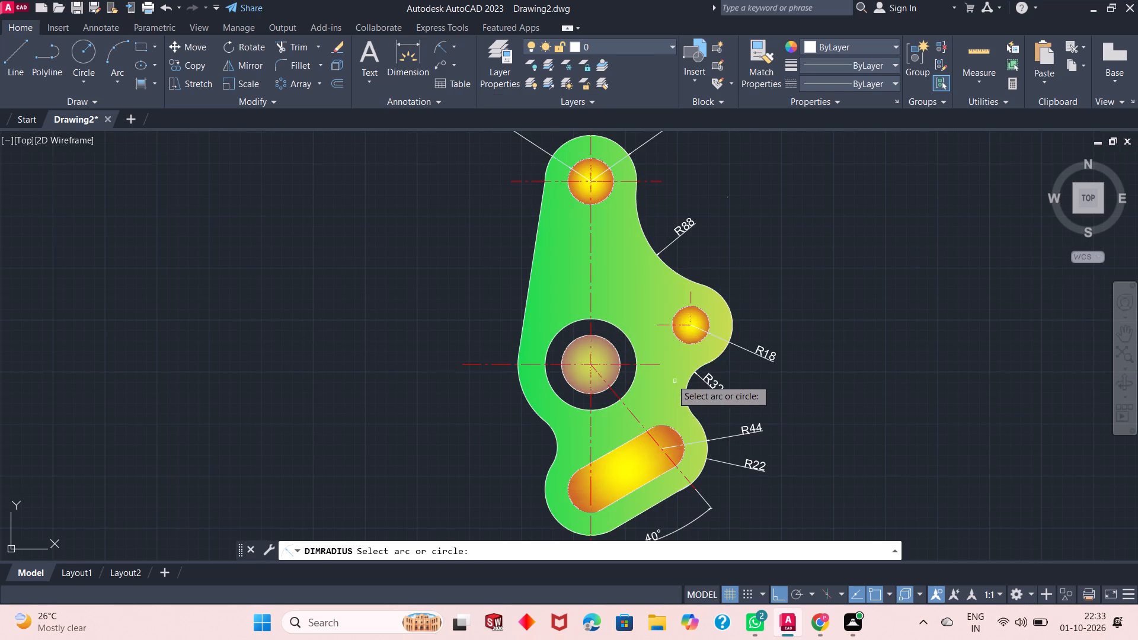
scroll(648, 332, "down", 1)
scroll(640, 414, "up", 1)
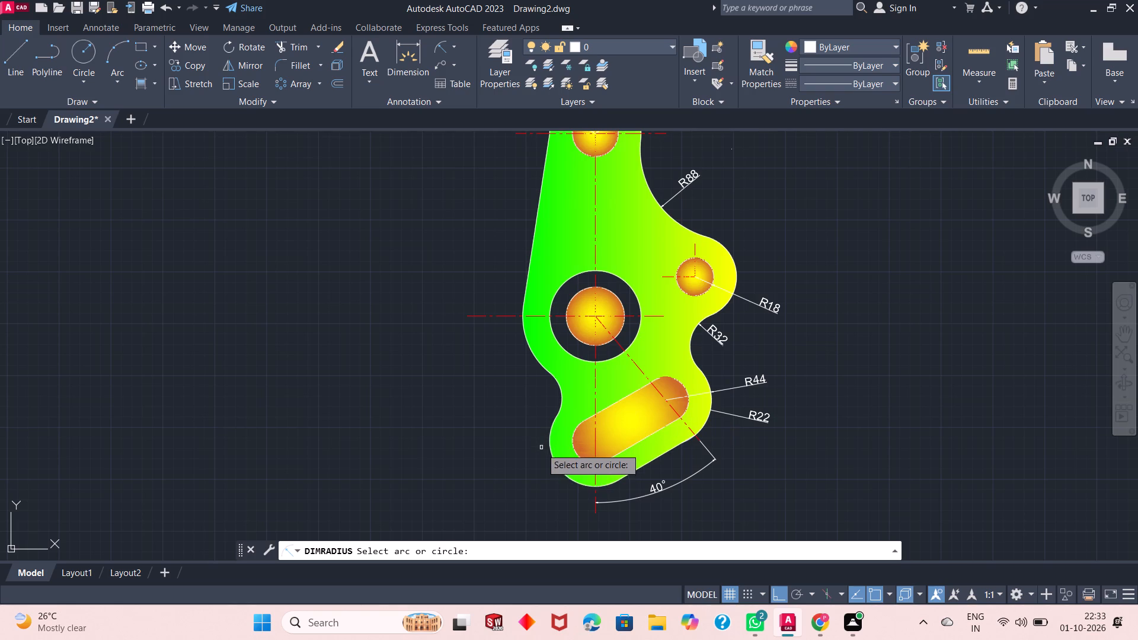
left_click(559, 388)
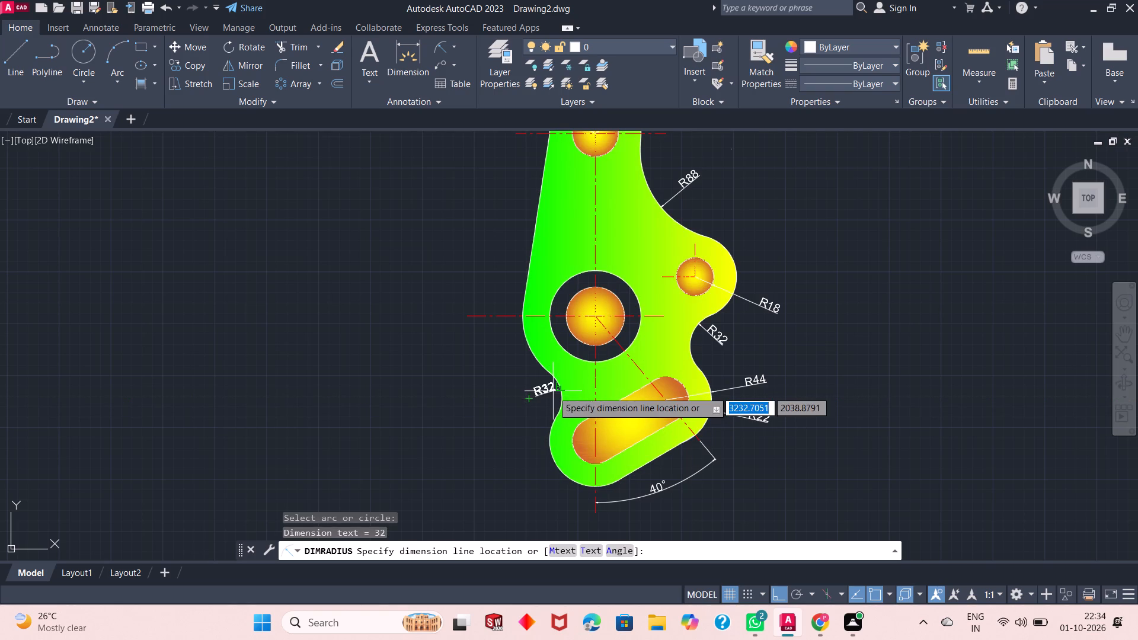
left_click(553, 391)
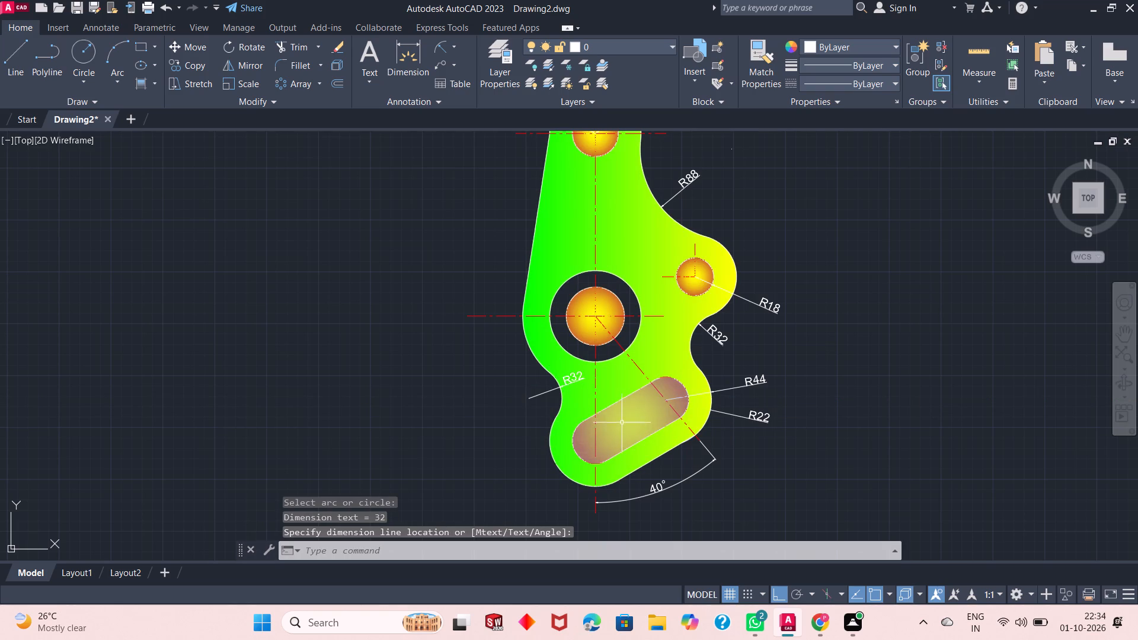
Add a radius dimension to the outline's outer arc left of the central hole, with its text outside the outline to the lower left.
scroll(622, 423, "down", 1)
scroll(621, 423, "up", 1)
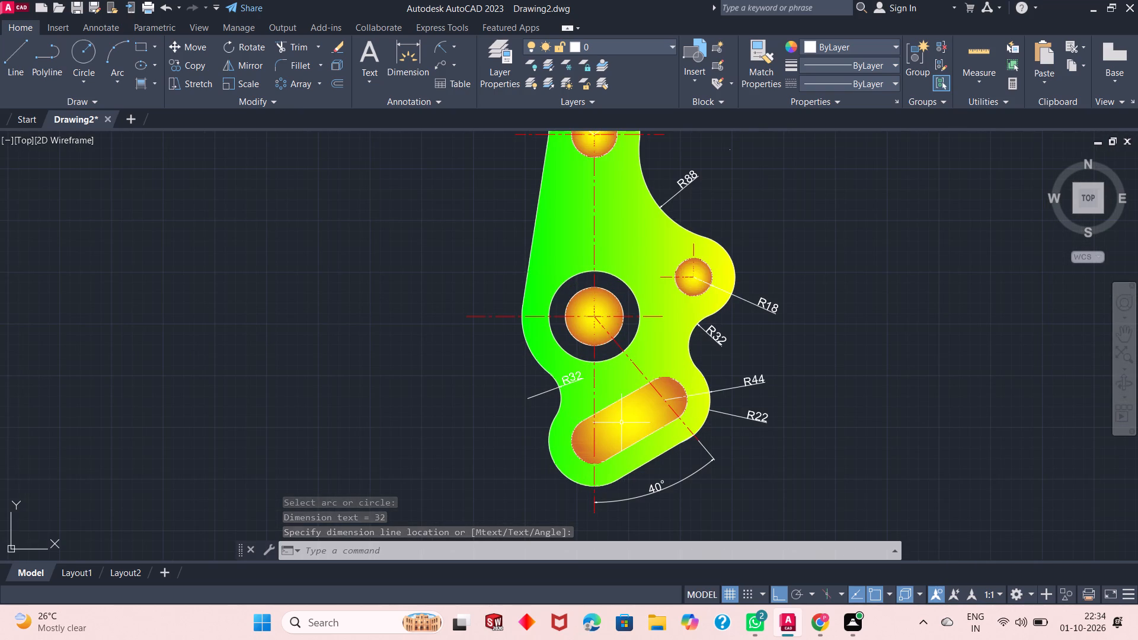
left_click(441, 47)
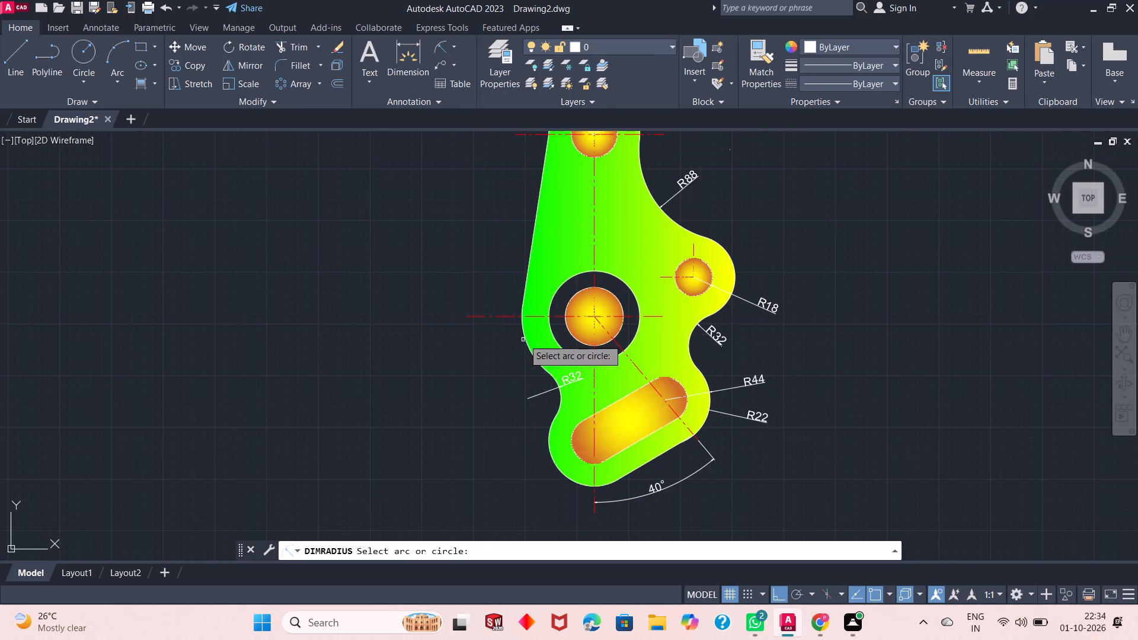
left_click(523, 339)
left_click(477, 359)
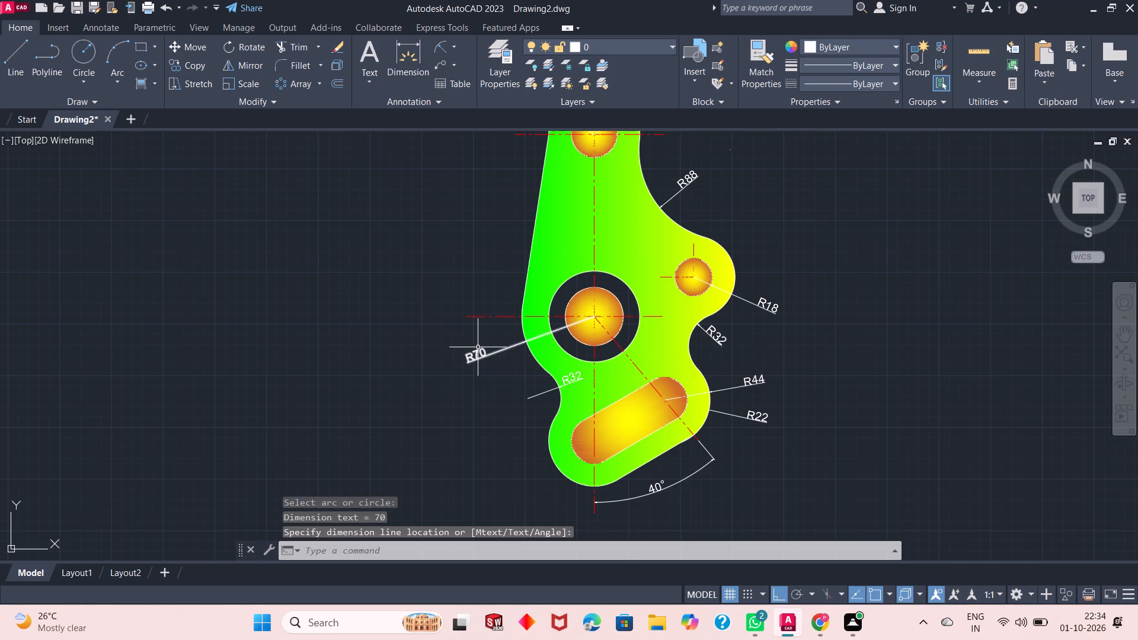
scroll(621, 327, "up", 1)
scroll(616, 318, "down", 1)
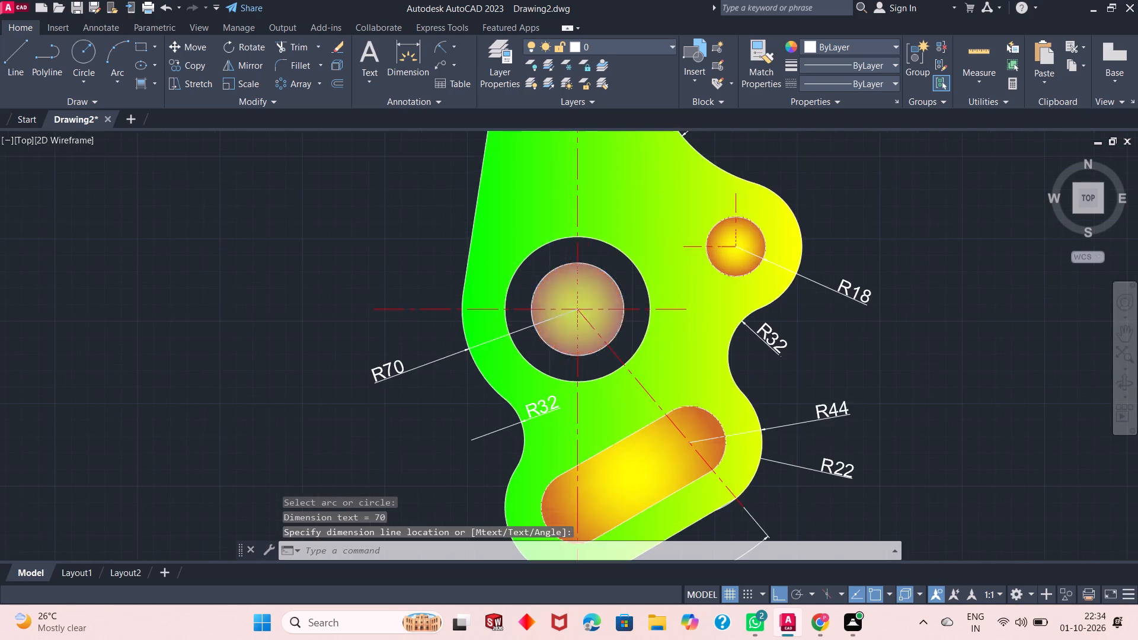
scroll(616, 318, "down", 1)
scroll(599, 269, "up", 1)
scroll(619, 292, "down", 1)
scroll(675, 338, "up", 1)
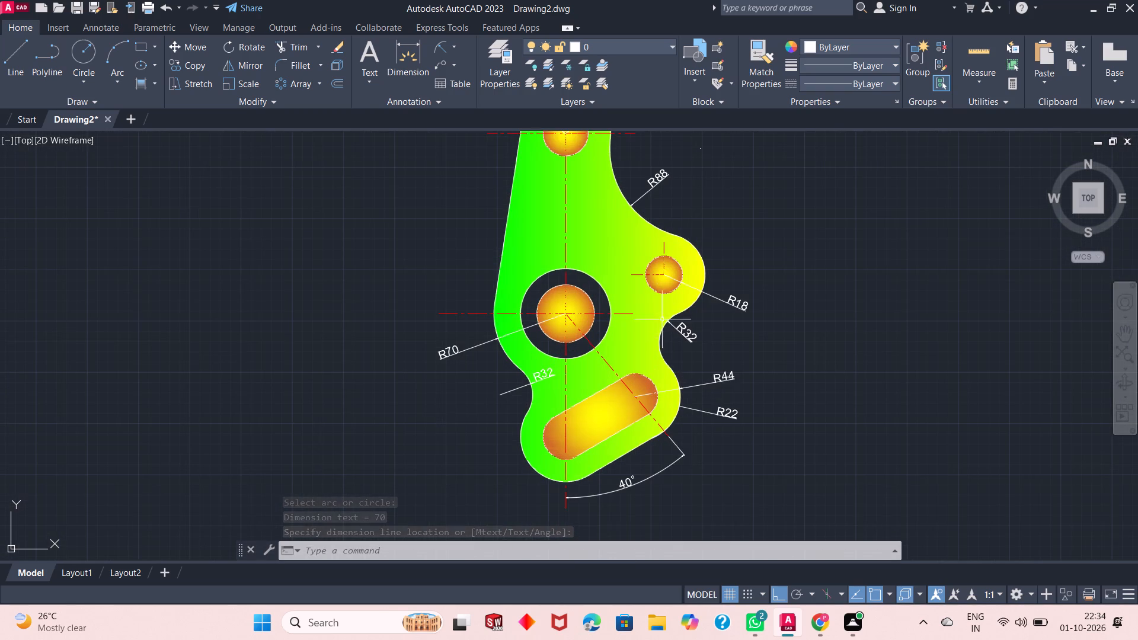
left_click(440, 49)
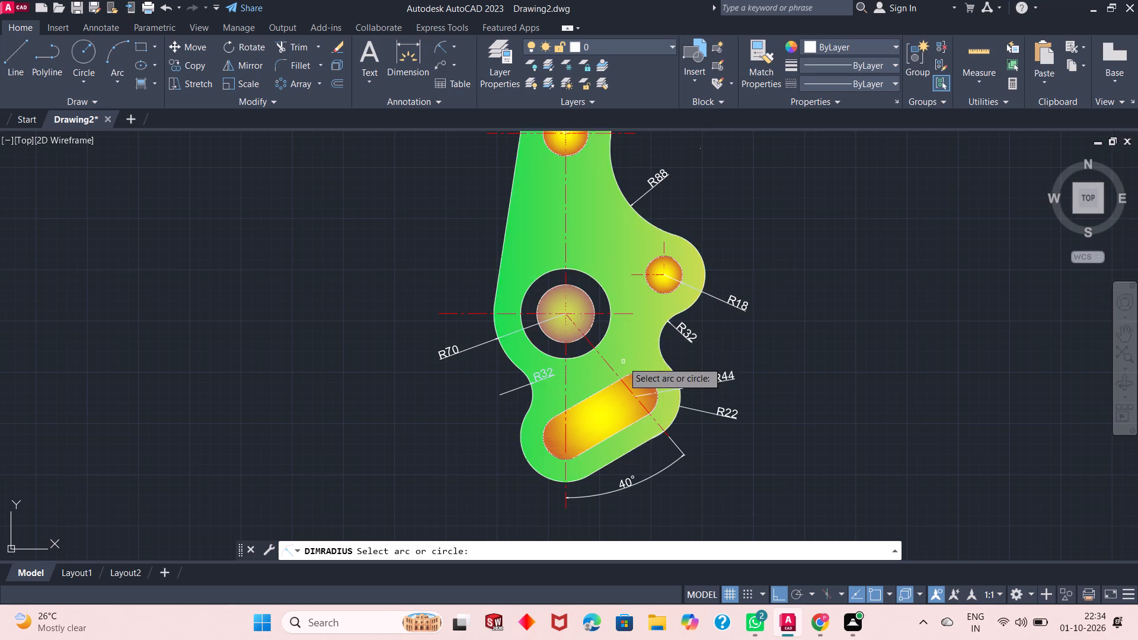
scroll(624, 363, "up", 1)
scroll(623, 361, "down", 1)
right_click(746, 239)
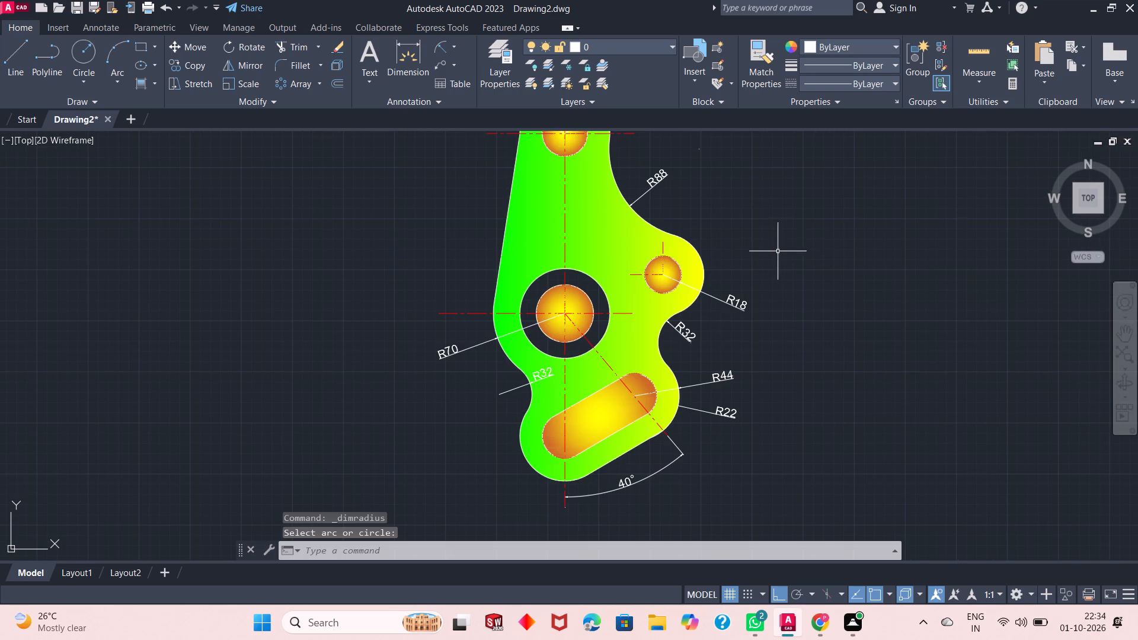
Add a diameter dimension to the larger circle around the central hole, with its text outside the outline to the upper left.
scroll(569, 319, "up", 1)
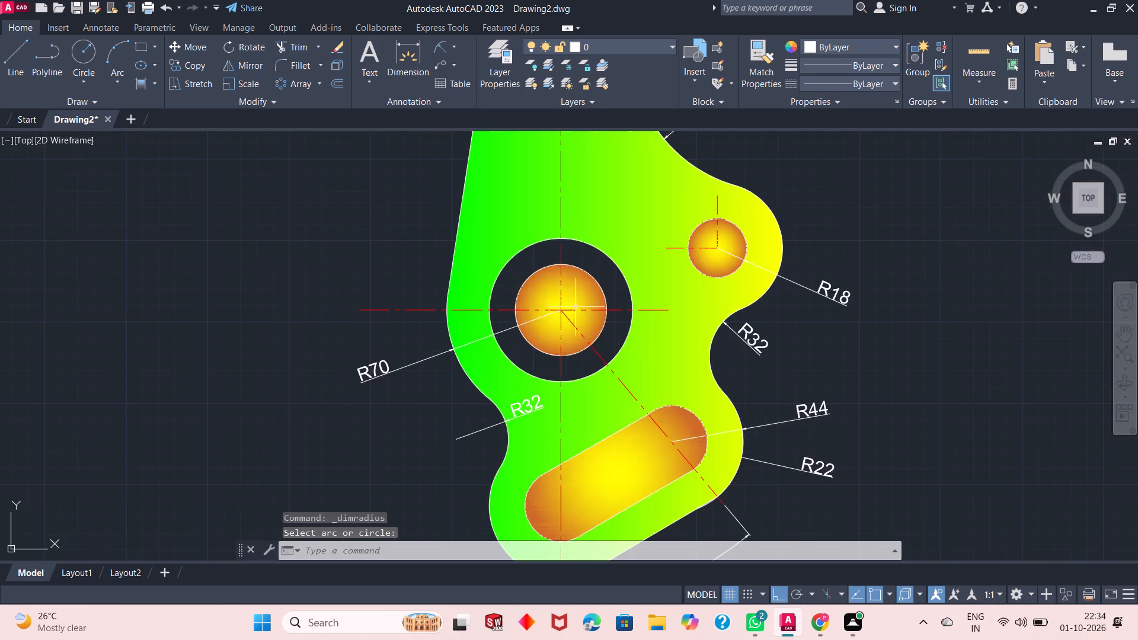
scroll(578, 297, "down", 1)
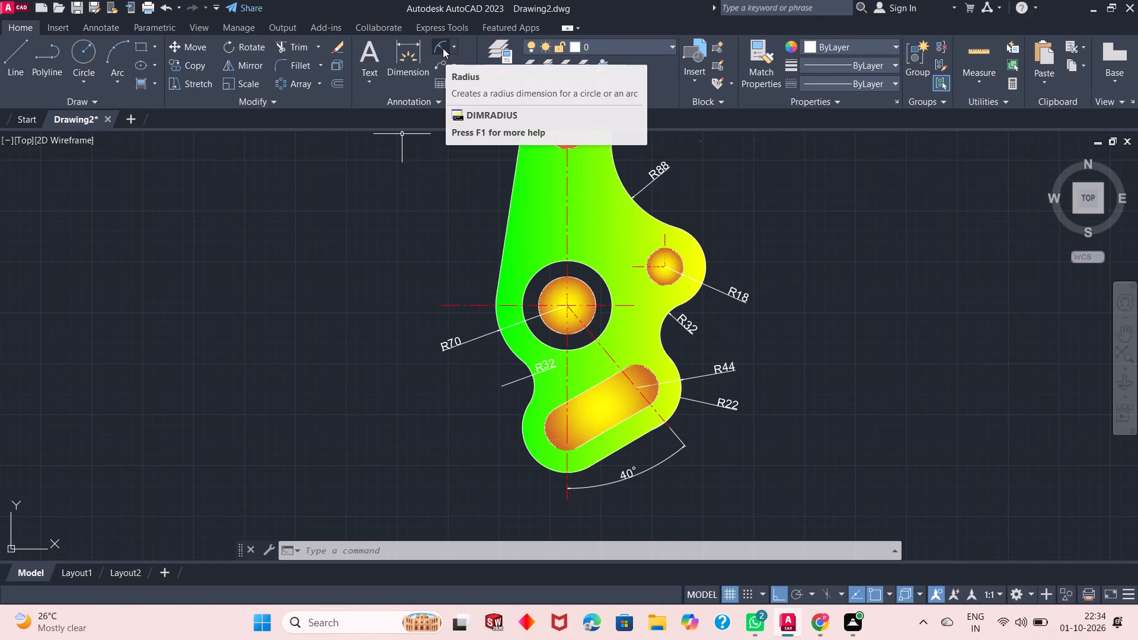
left_click(457, 45)
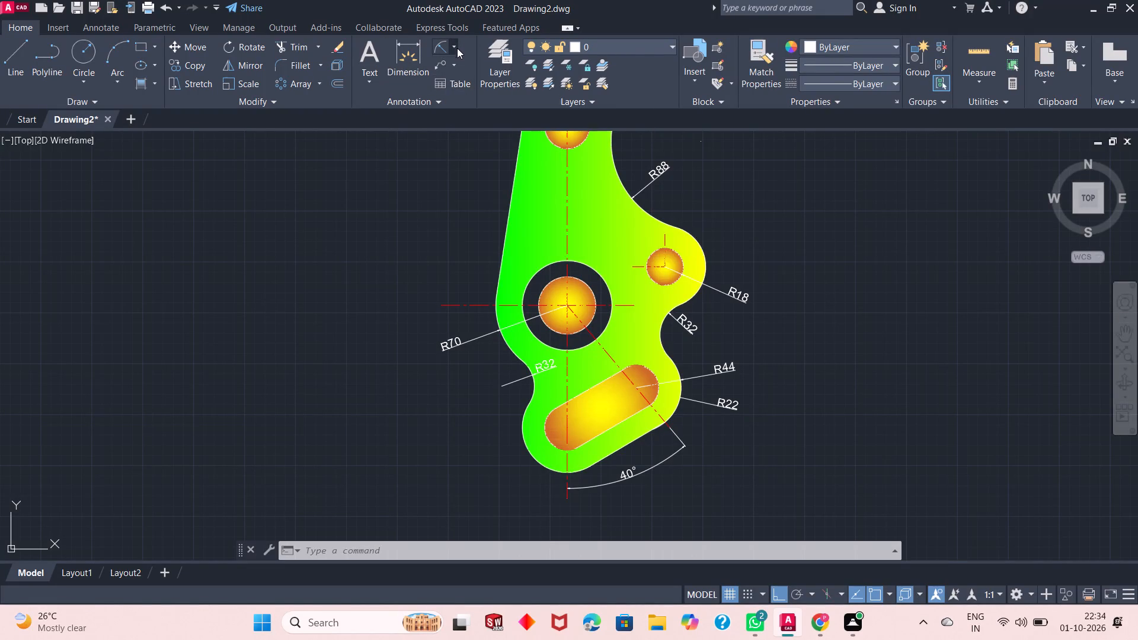
left_click(466, 226)
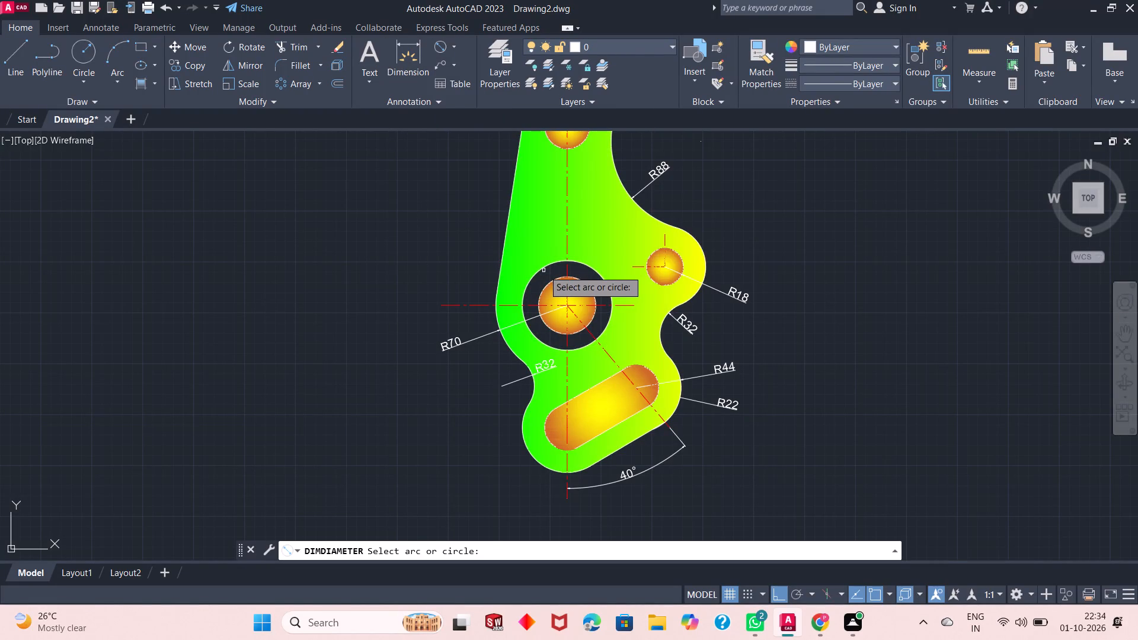
left_click(544, 266)
left_click(470, 216)
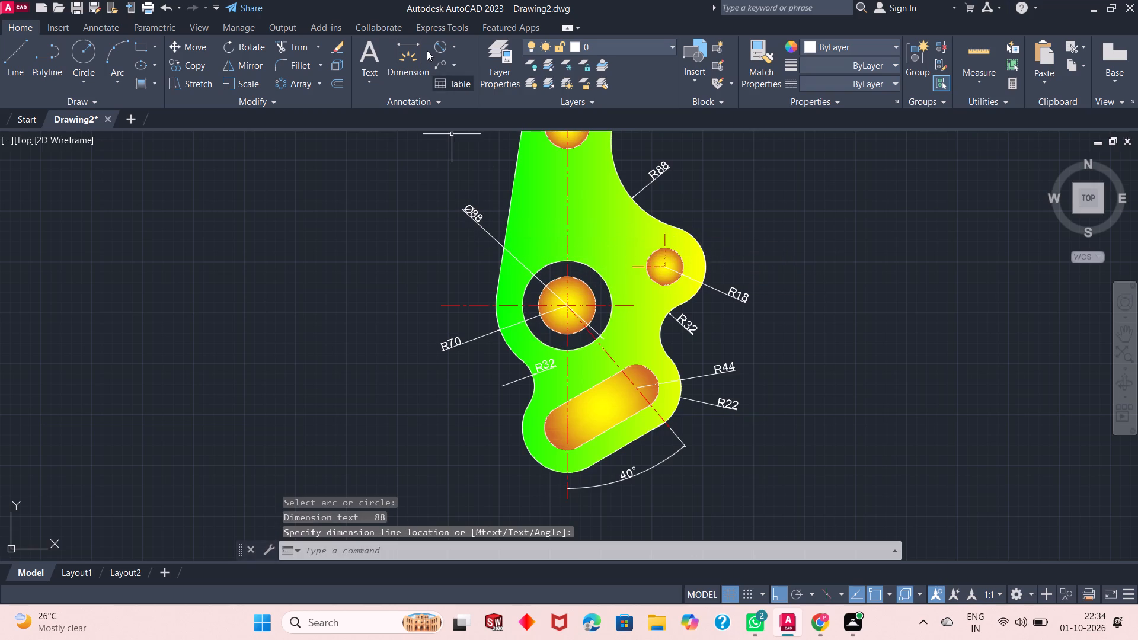
Add a diameter dimension to the inner central circle, with its text just above the ring to the upper right.
left_click(434, 47)
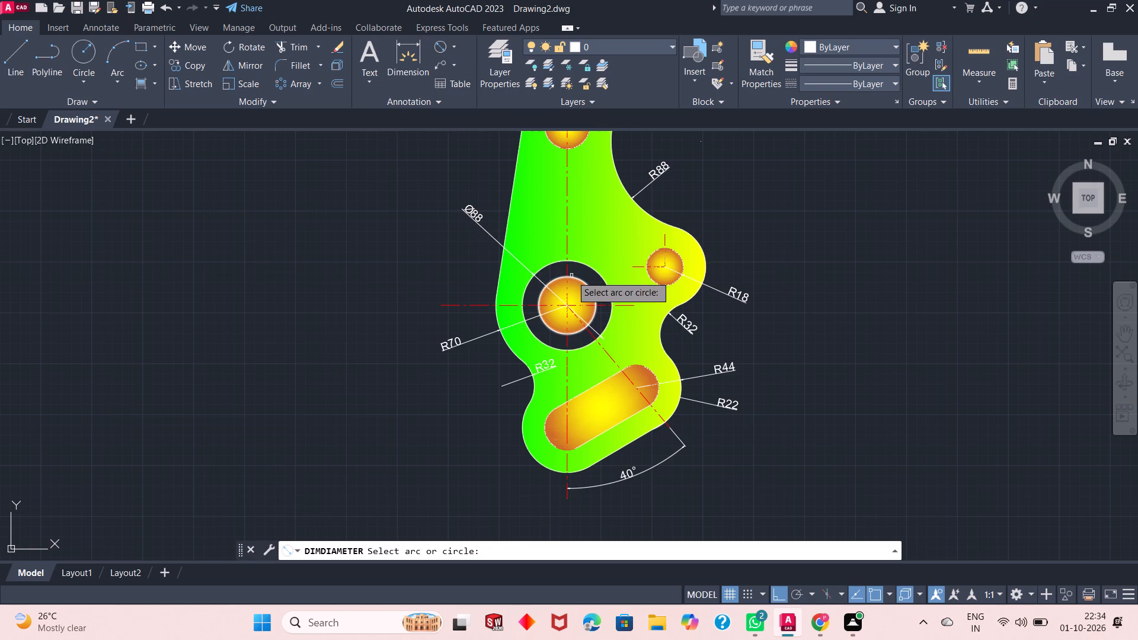
left_click(571, 277)
left_click(596, 241)
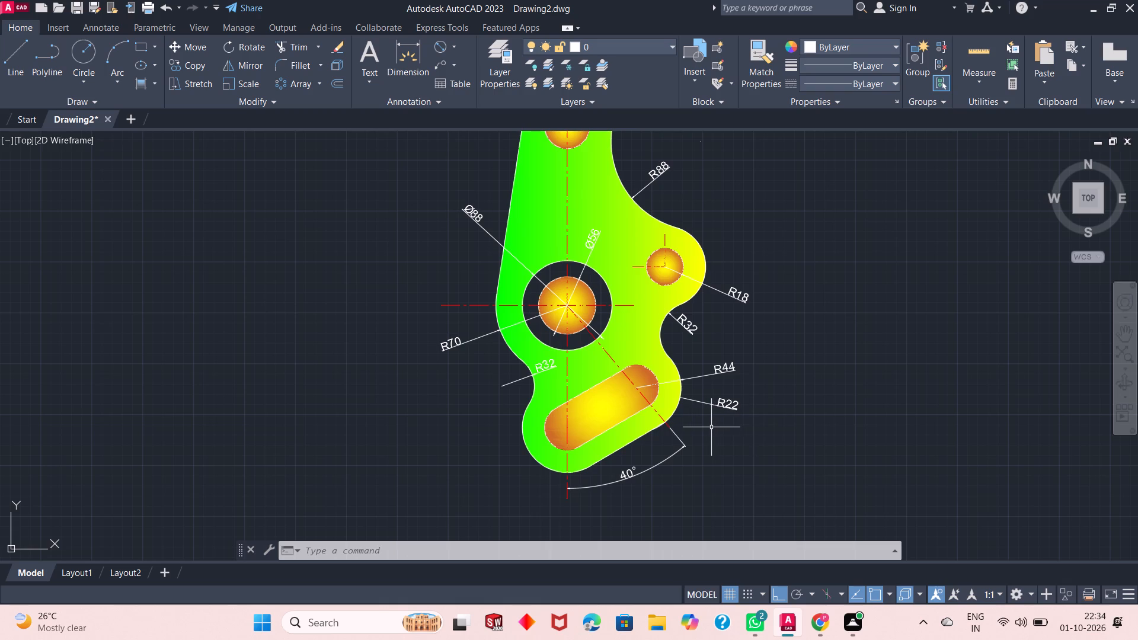
Add a radius dimension to the side lobe's outer arc, with its text outside the outline to the upper right.
left_click(454, 52)
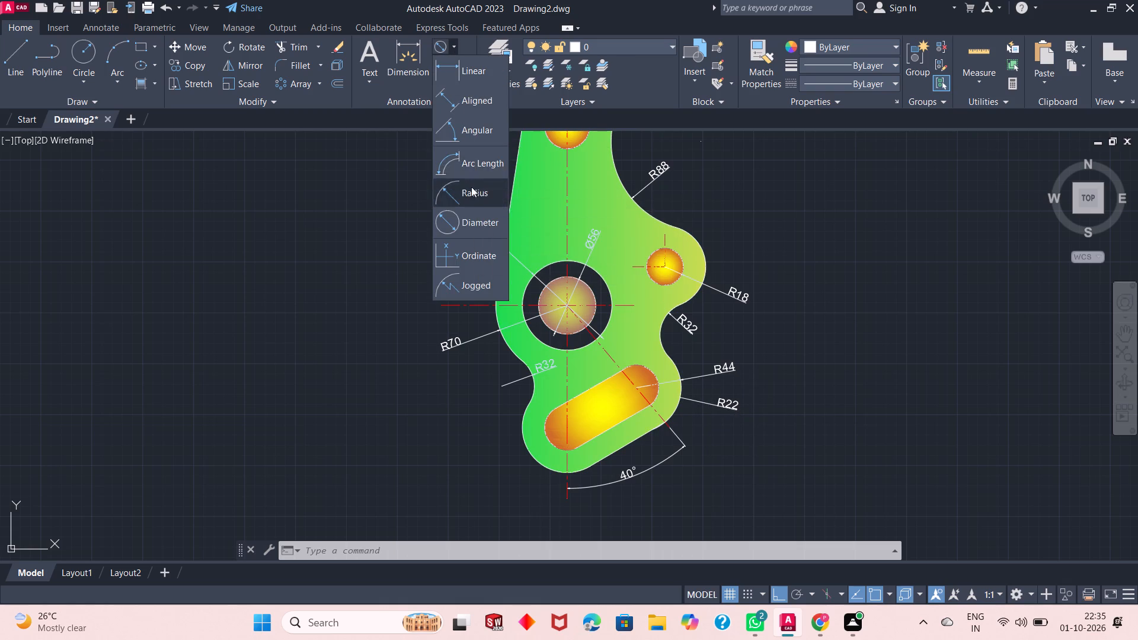
left_click(471, 191)
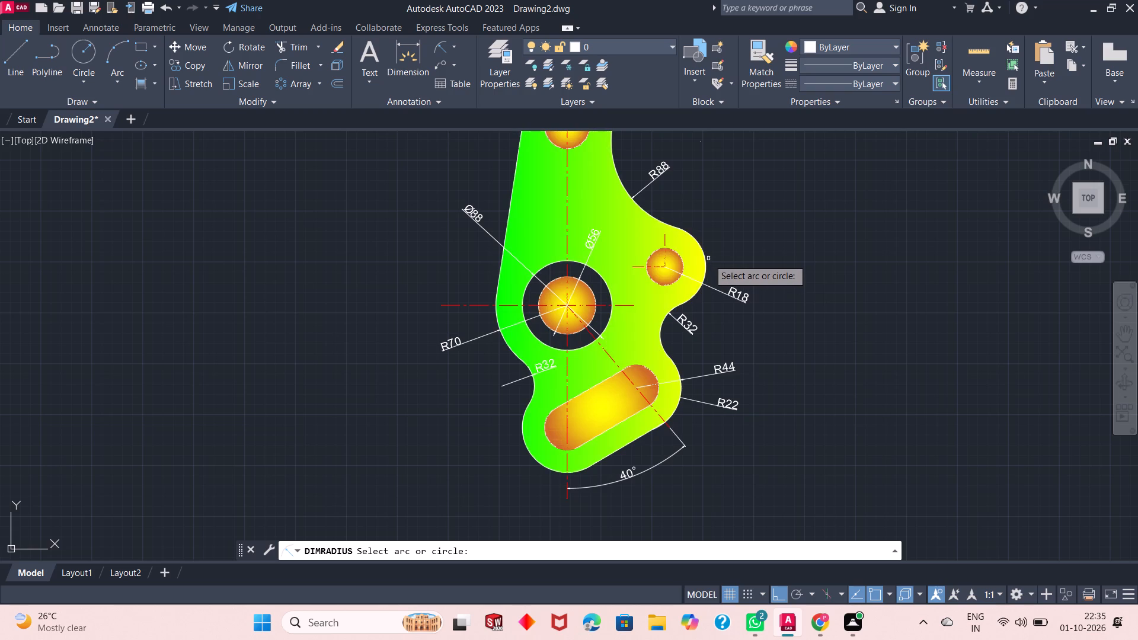
left_click(708, 264)
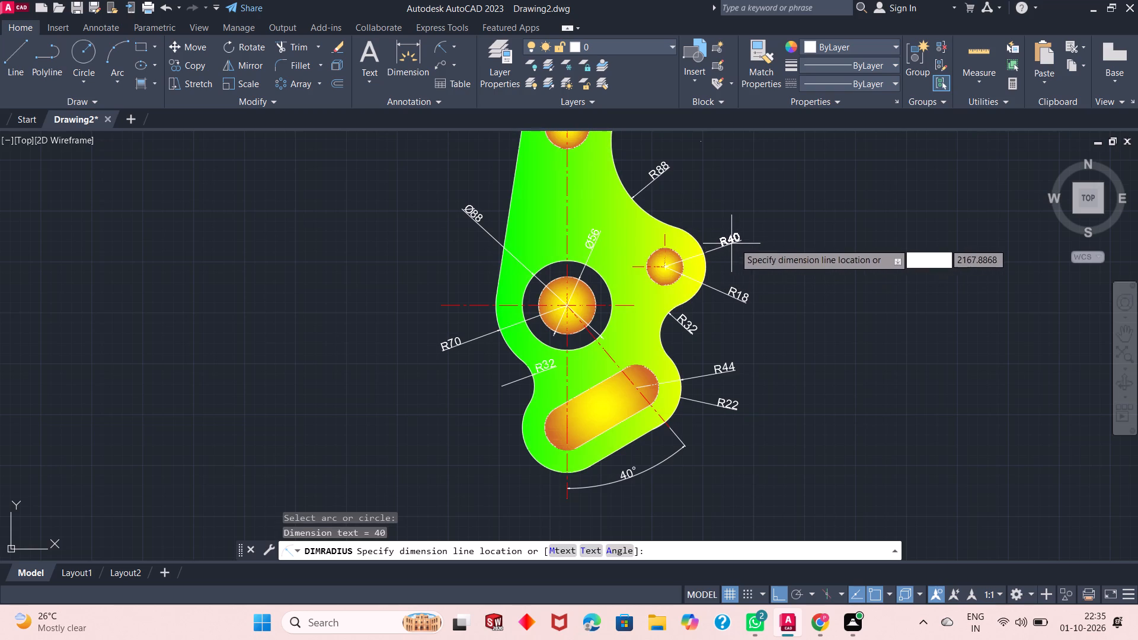
left_click(736, 242)
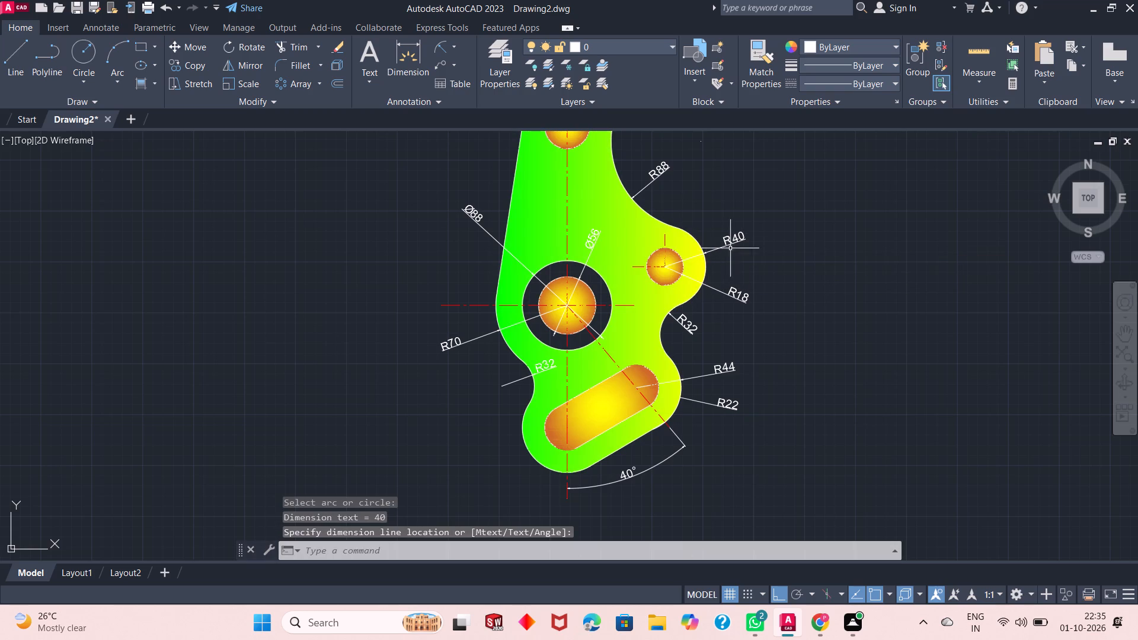
Examine the whole part and its placed dimensions for features that still lack a dimension.
scroll(703, 344, "up", 2)
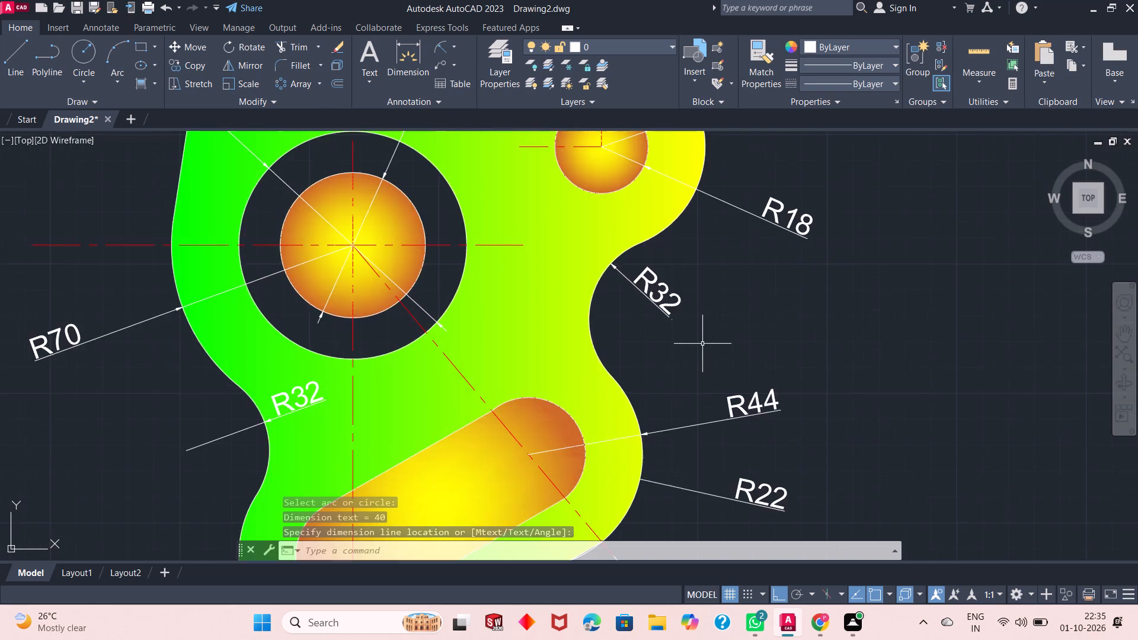
scroll(702, 343, "down", 3)
scroll(682, 302, "up", 3)
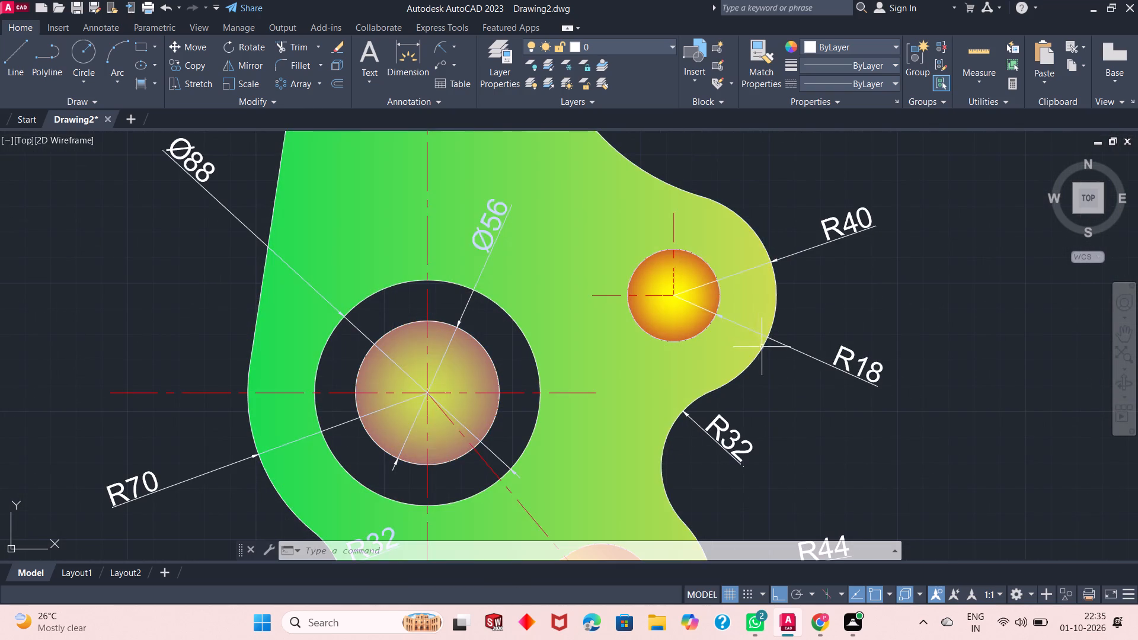
scroll(763, 353, "up", 1)
scroll(763, 353, "down", 3)
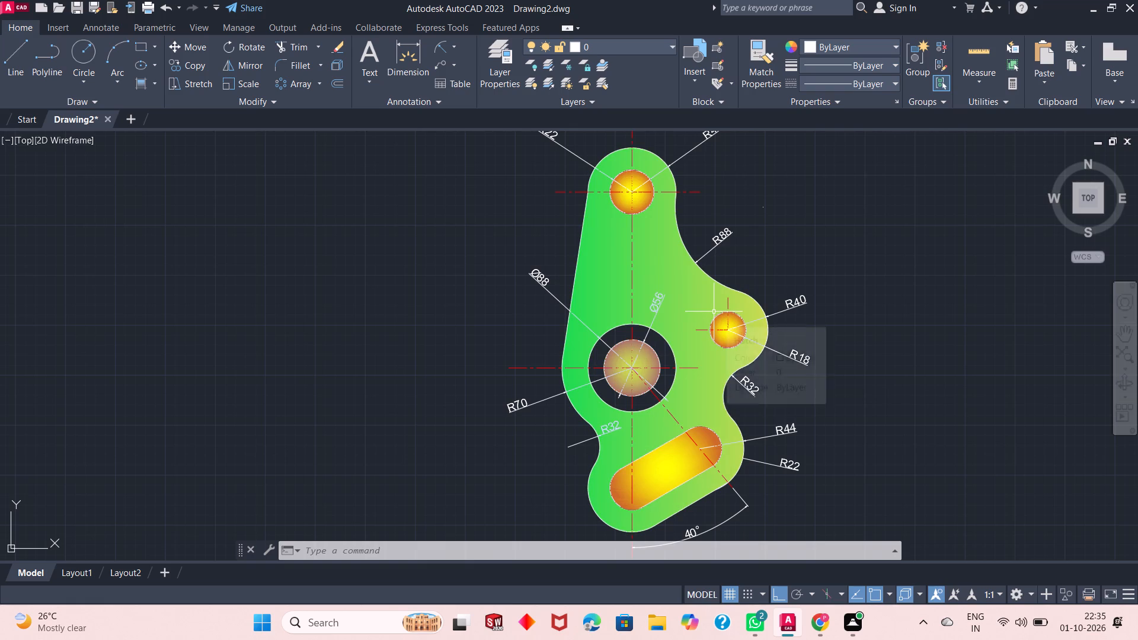
scroll(698, 341, "down", 1)
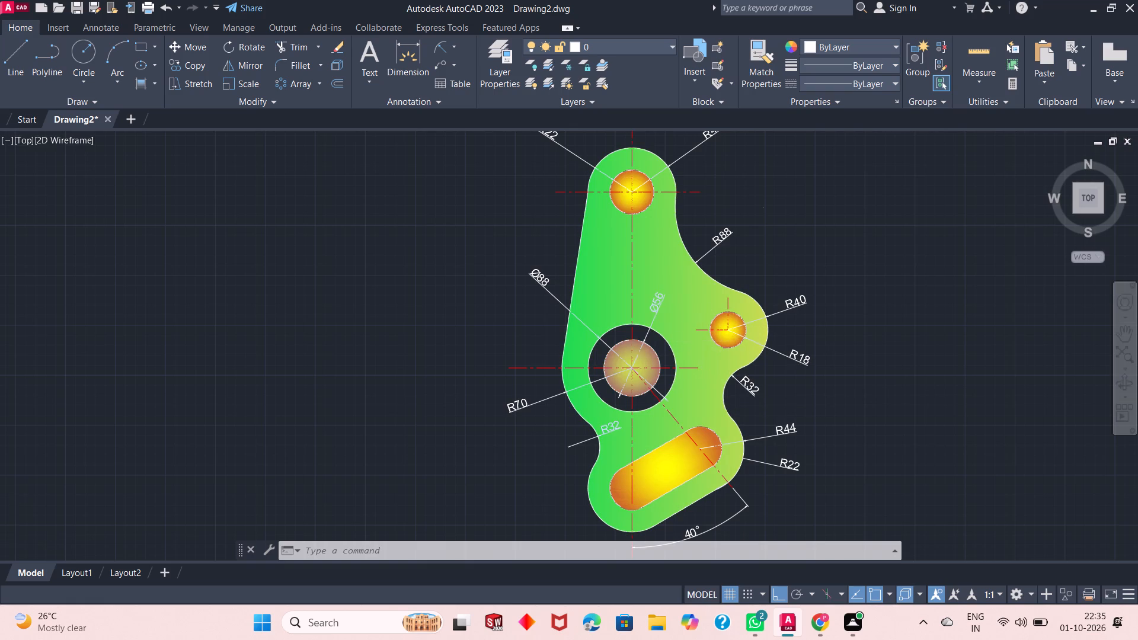
scroll(695, 341, "up", 1)
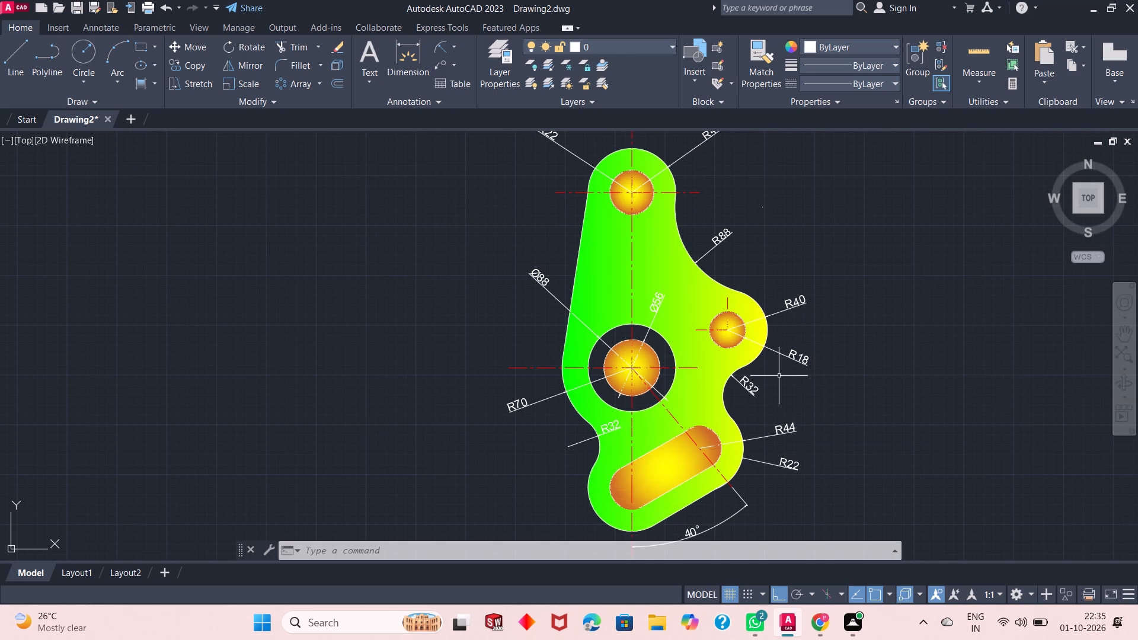
Add a horizontal linear dimension between the side hole's centre and the central hole's centre, with the dimension line above the side hole.
left_click(452, 44)
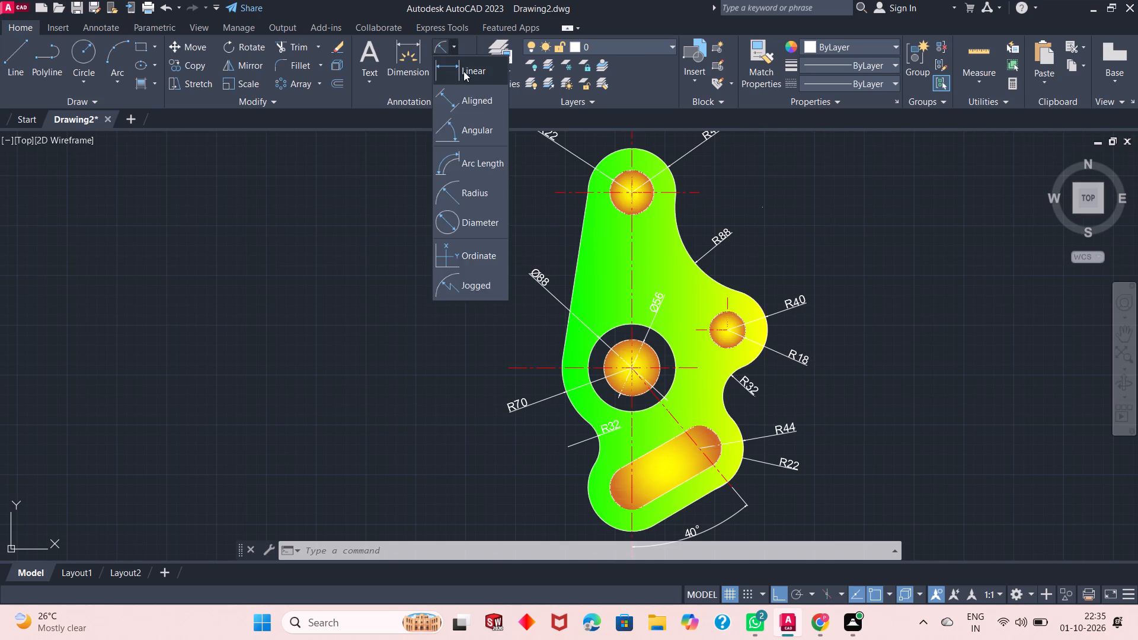
left_click(463, 71)
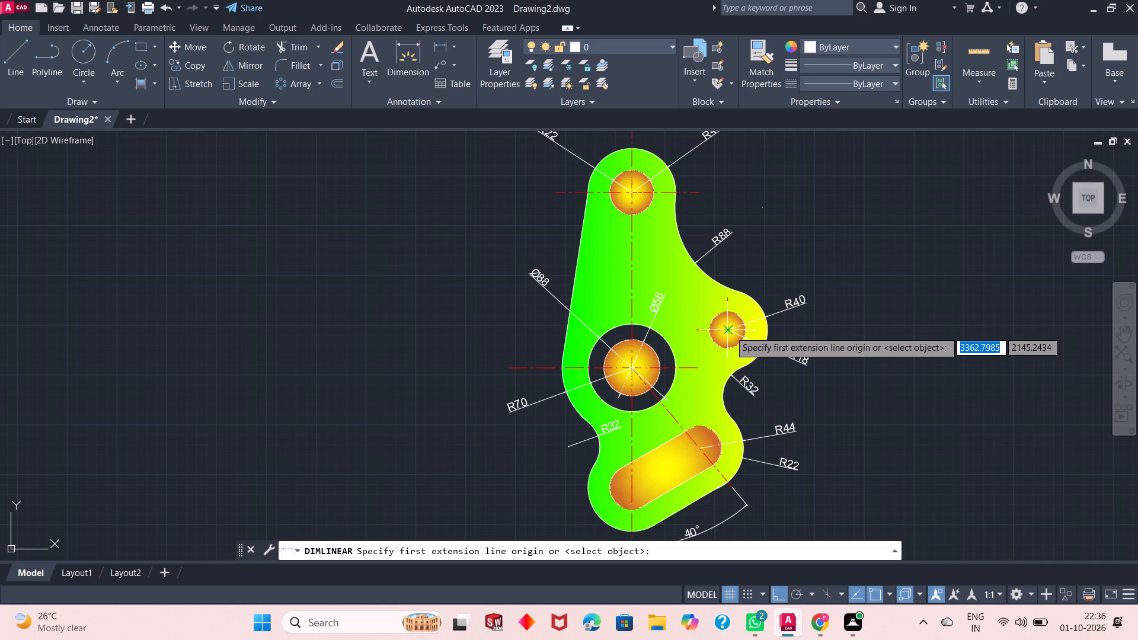
left_click(730, 332)
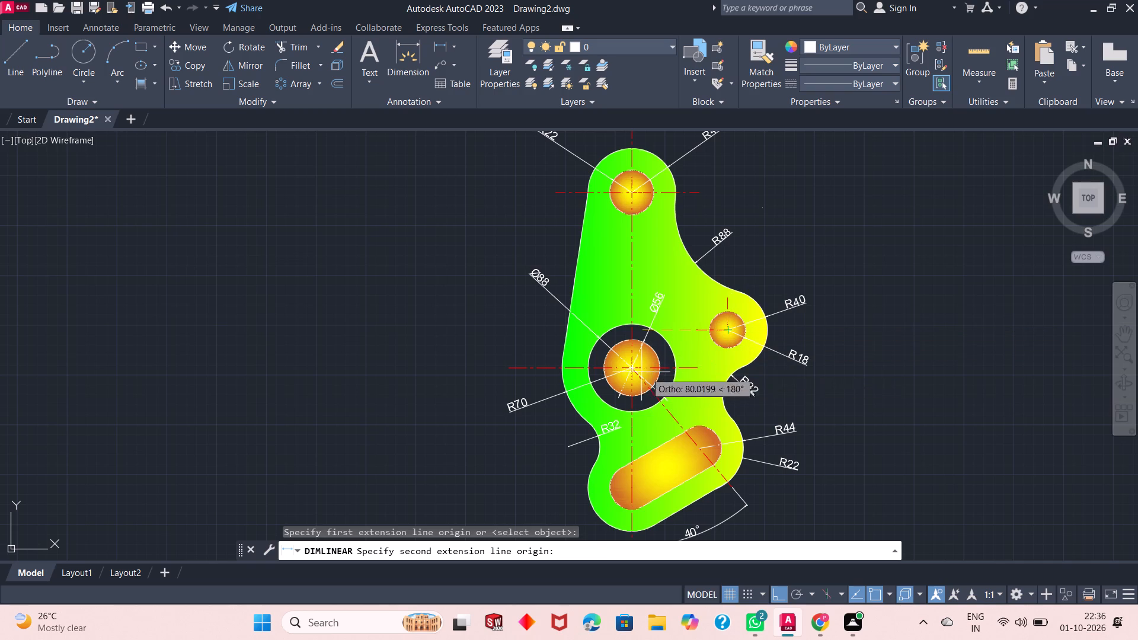
left_click(632, 369)
left_click(655, 287)
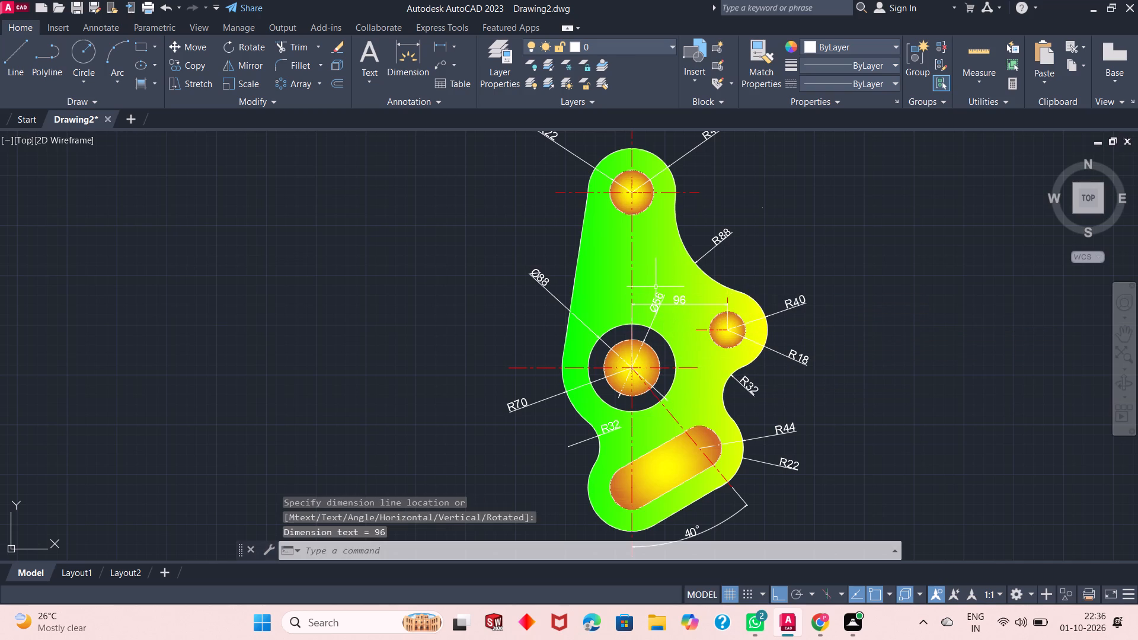
Add a vertical linear dimension between the side hole's centre and the central hole's centre, with the dimension line between the two holes.
left_click(439, 46)
left_click(724, 334)
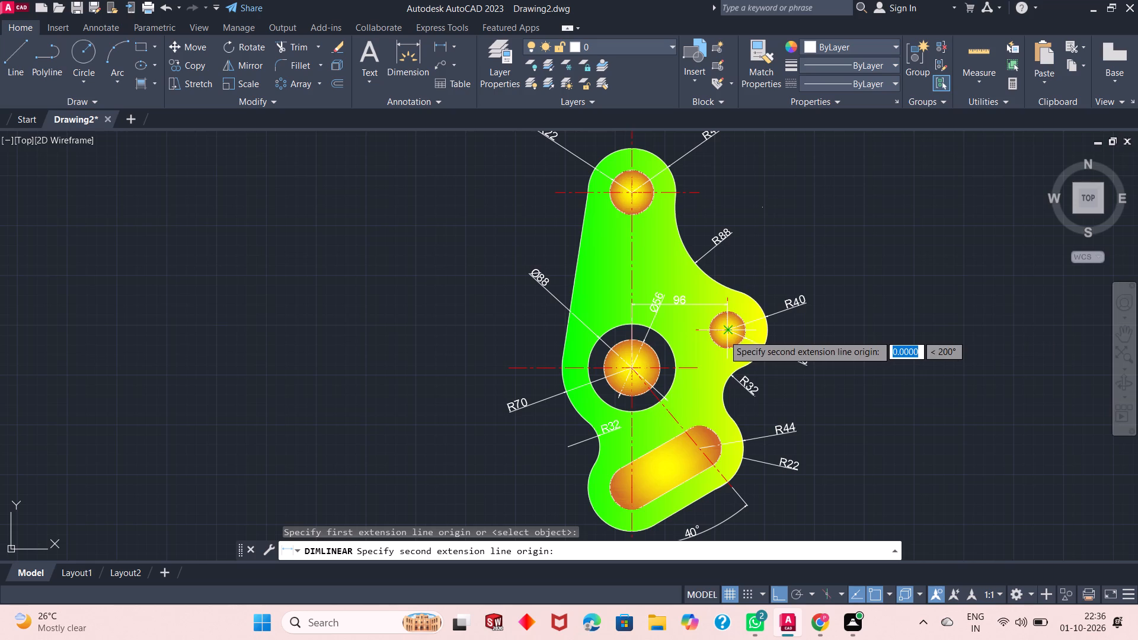
left_click(631, 367)
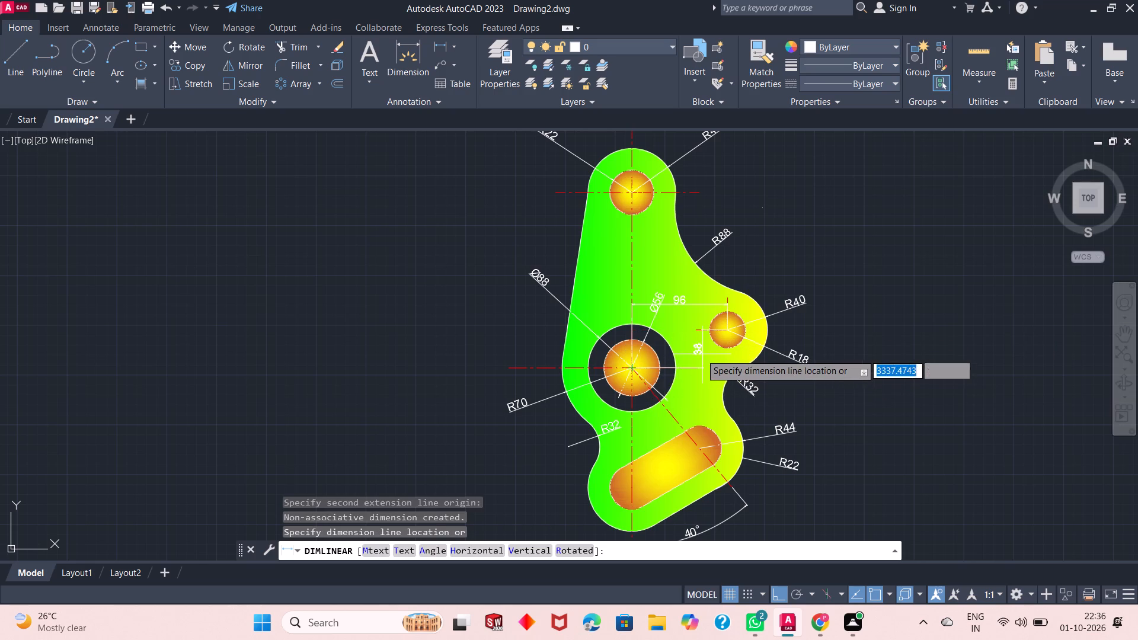
left_click(693, 354)
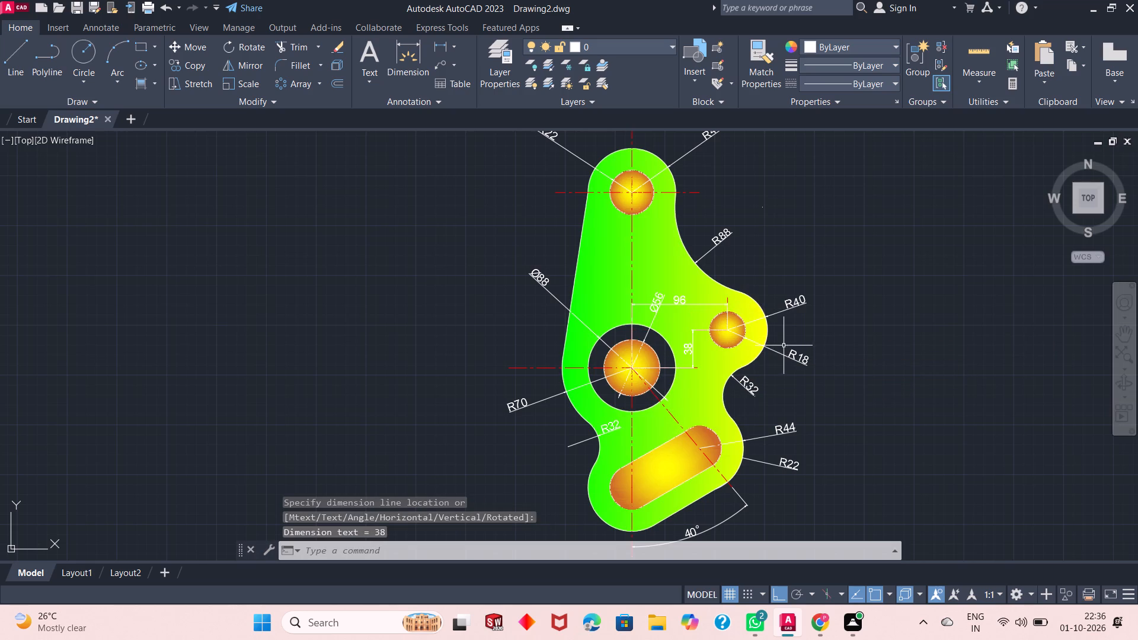
Add a vertical linear dimension between the top hole's centre and the central hole's centre, placed outside the outline to the left.
scroll(758, 446, "down", 1)
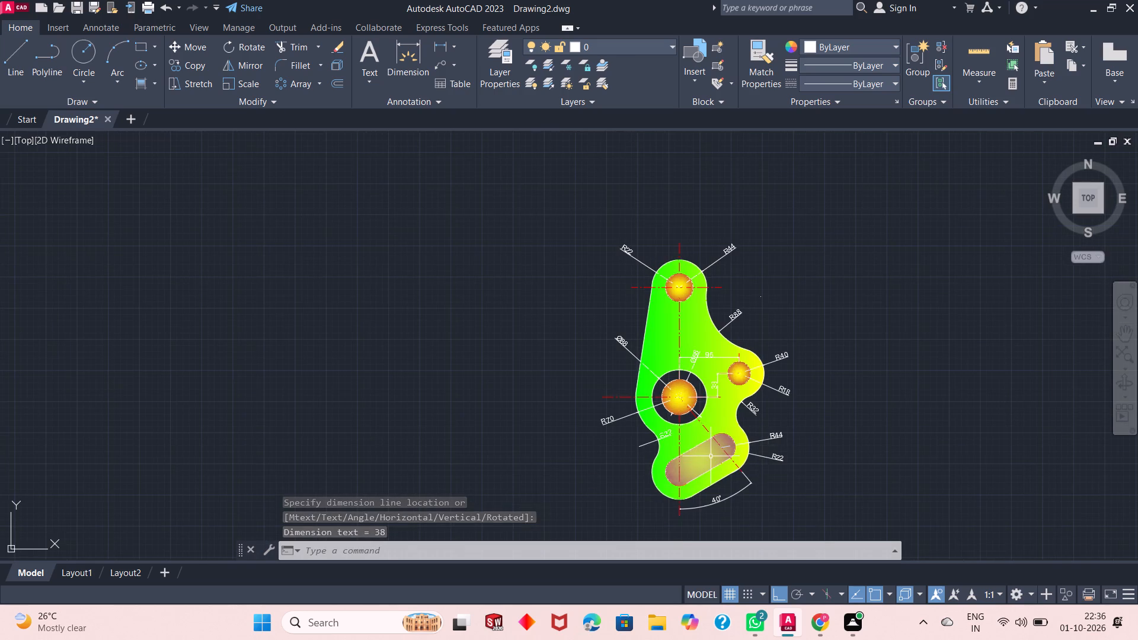
scroll(711, 456, "up", 1)
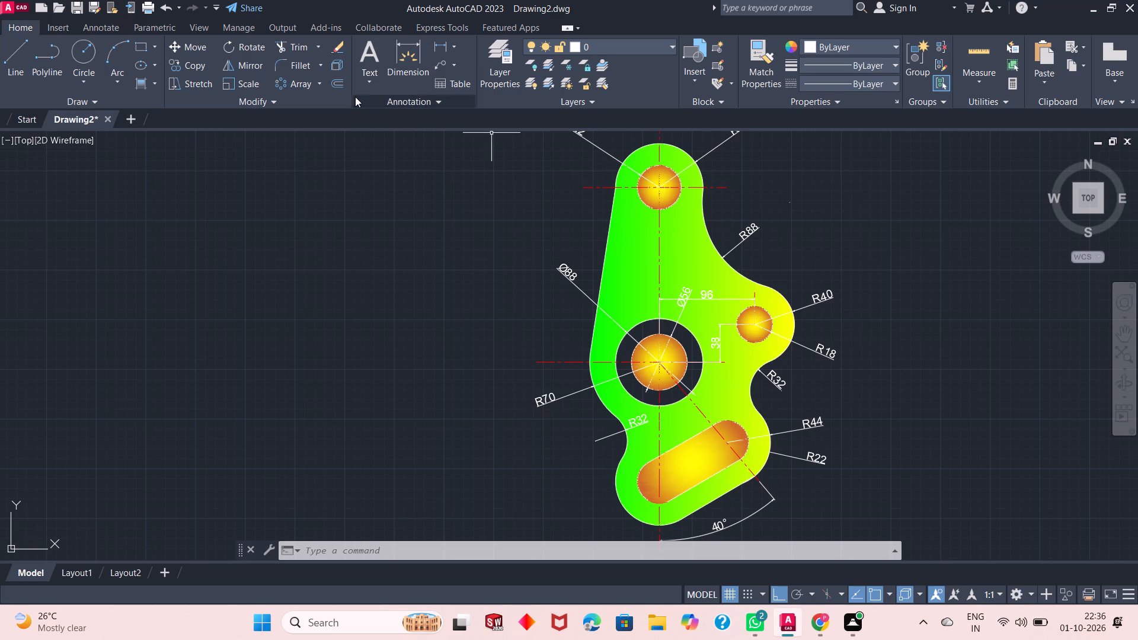
left_click(440, 44)
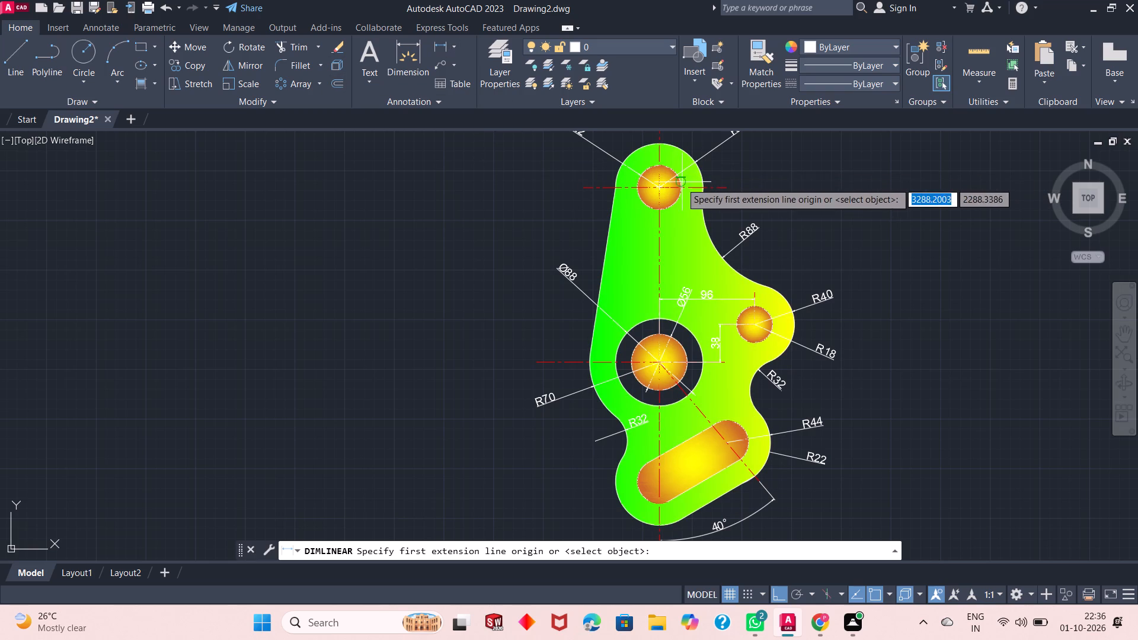
left_click(661, 188)
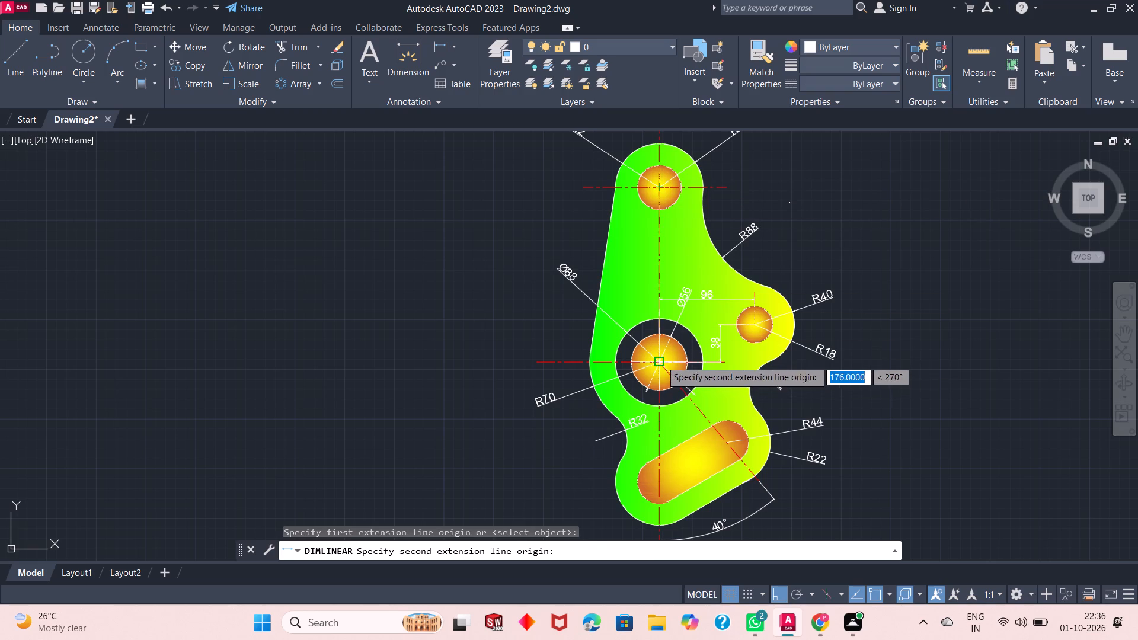
left_click(661, 360)
left_click(510, 358)
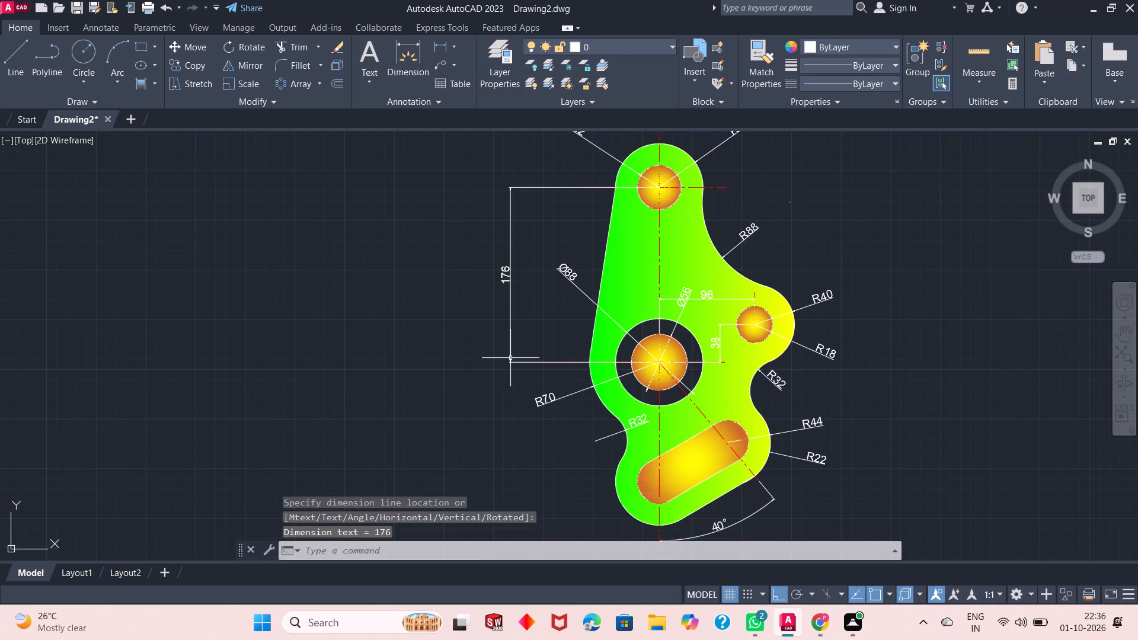
Add a vertical linear dimension from the central hole's centre to the slot's lower arc centre, placed outside the outline to the left.
left_click(439, 51)
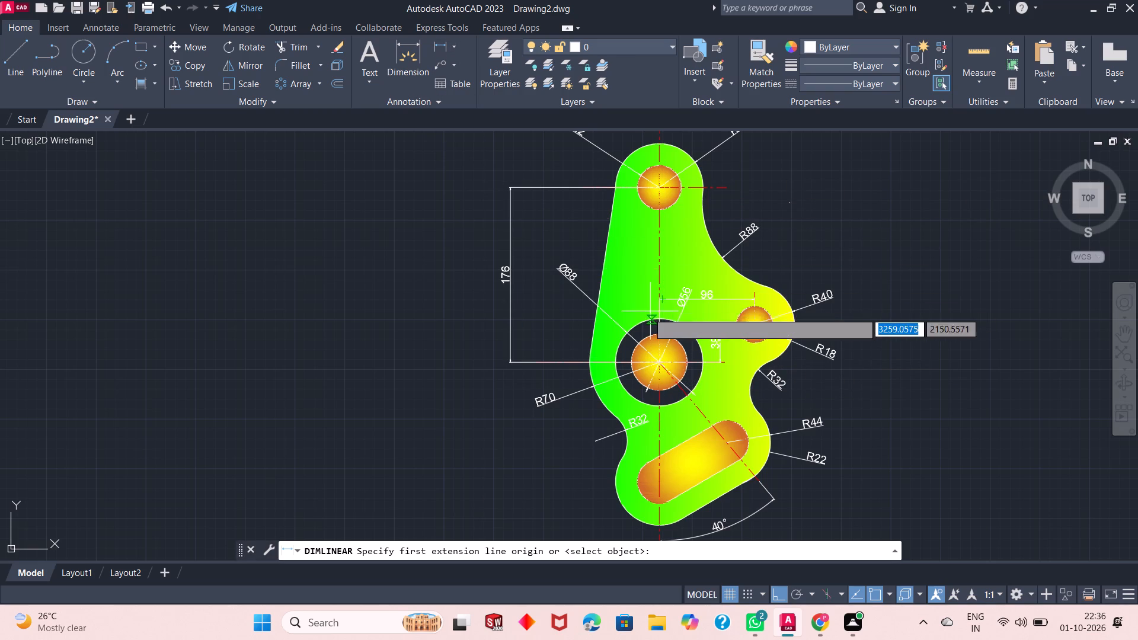
scroll(647, 313, "down", 2)
scroll(652, 369, "up", 2)
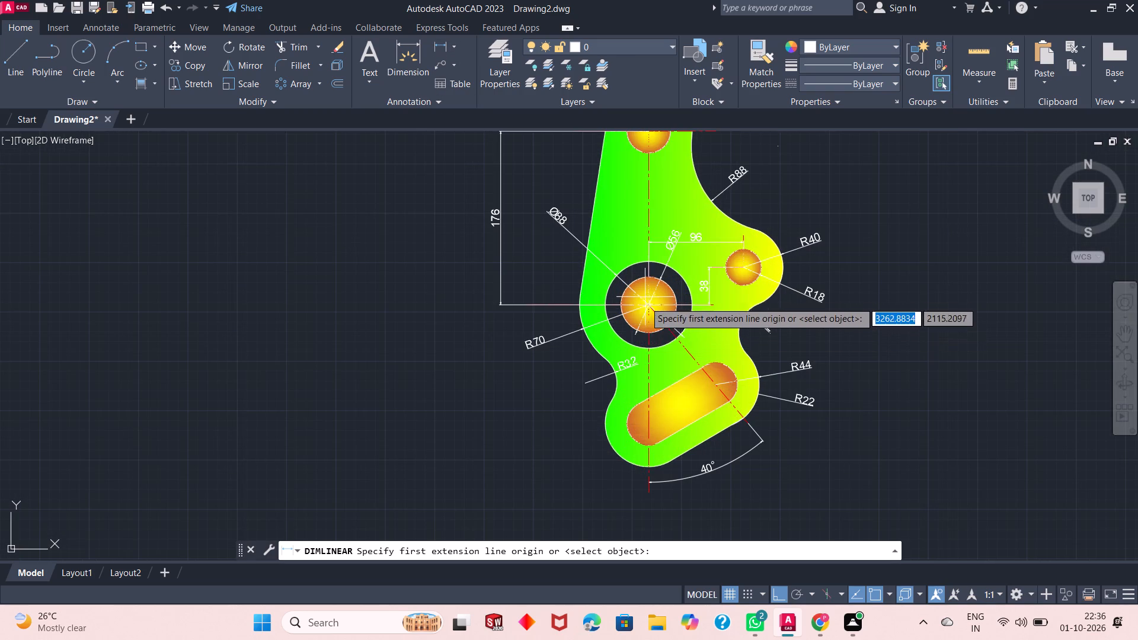
left_click(650, 306)
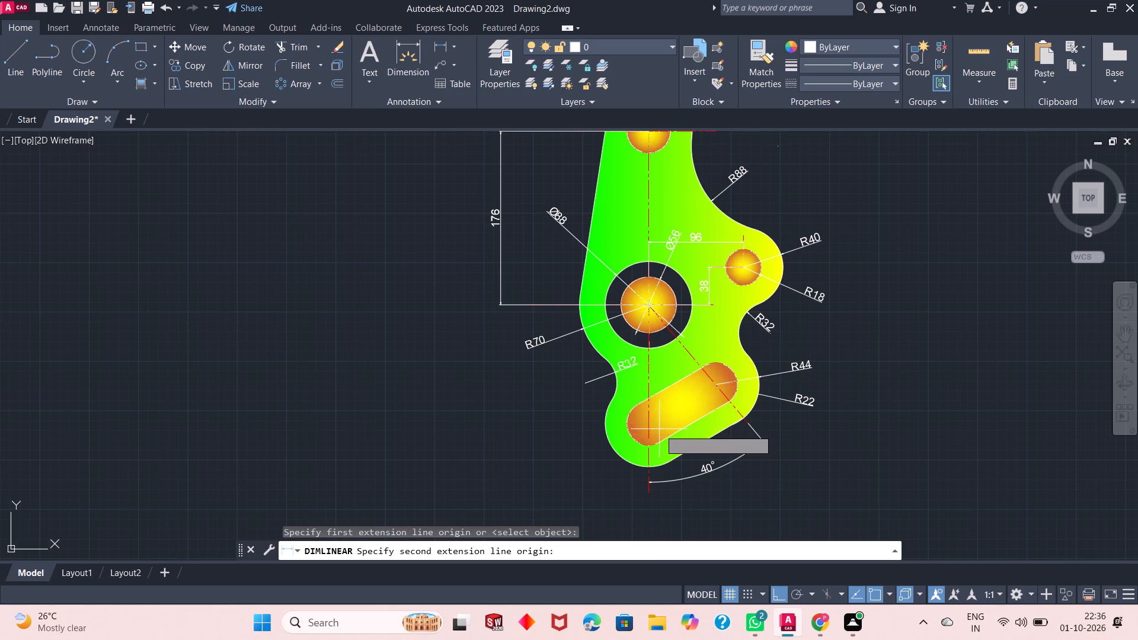
left_click(648, 424)
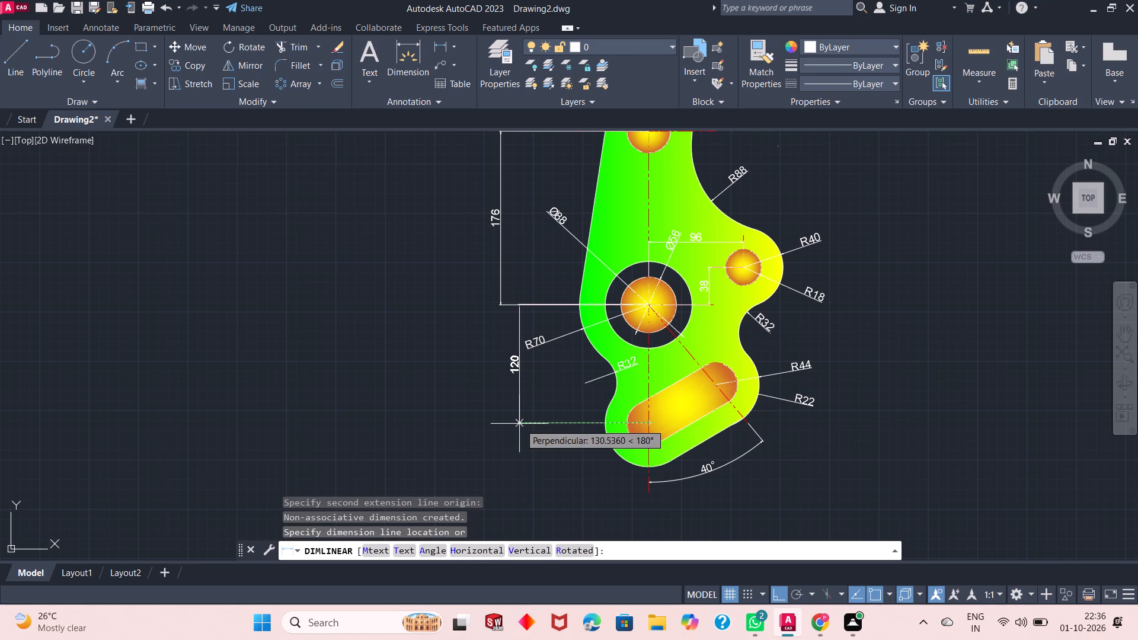
left_click(514, 424)
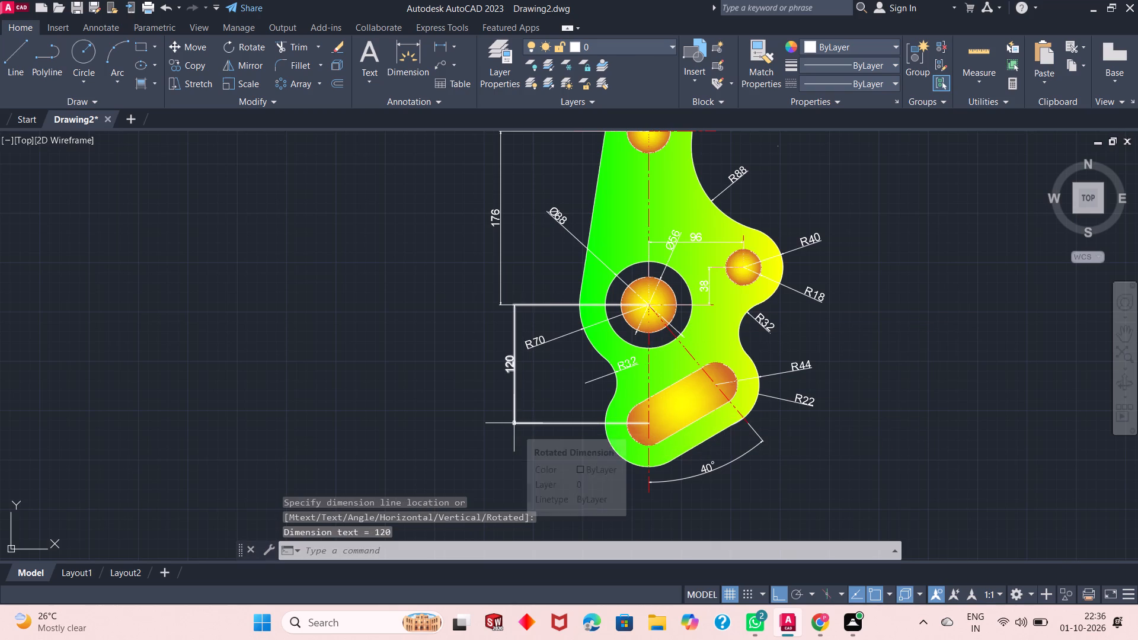
key("Escape")
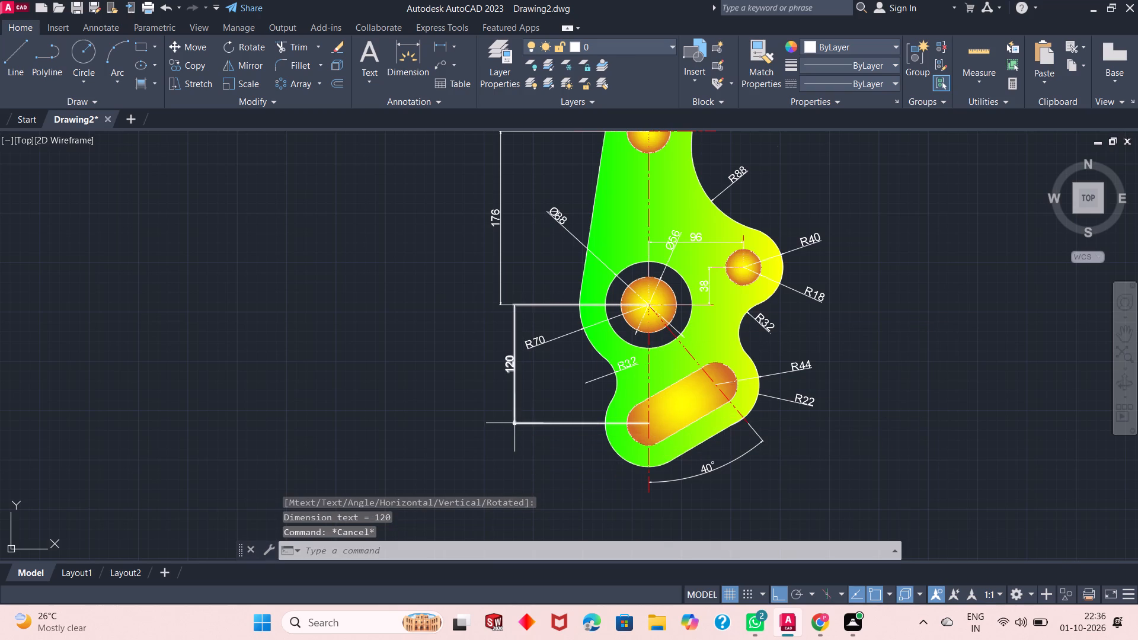
Examine the whole dimensioned part for missing dimensions and check the placement of the existing ones.
scroll(667, 343, "down", 1)
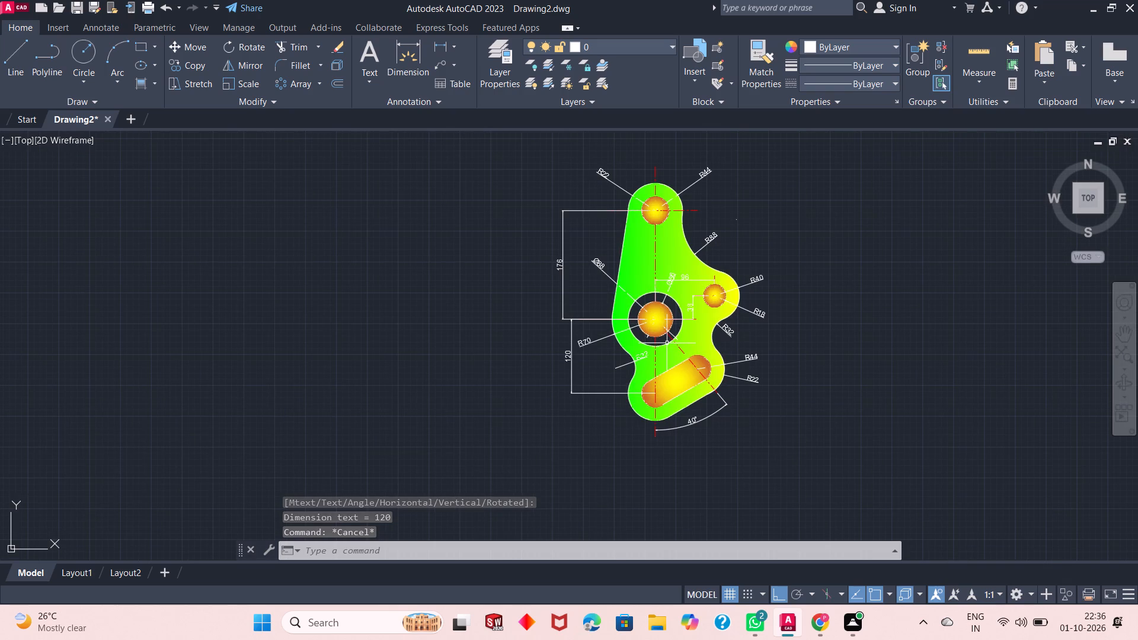
scroll(686, 322, "up", 1)
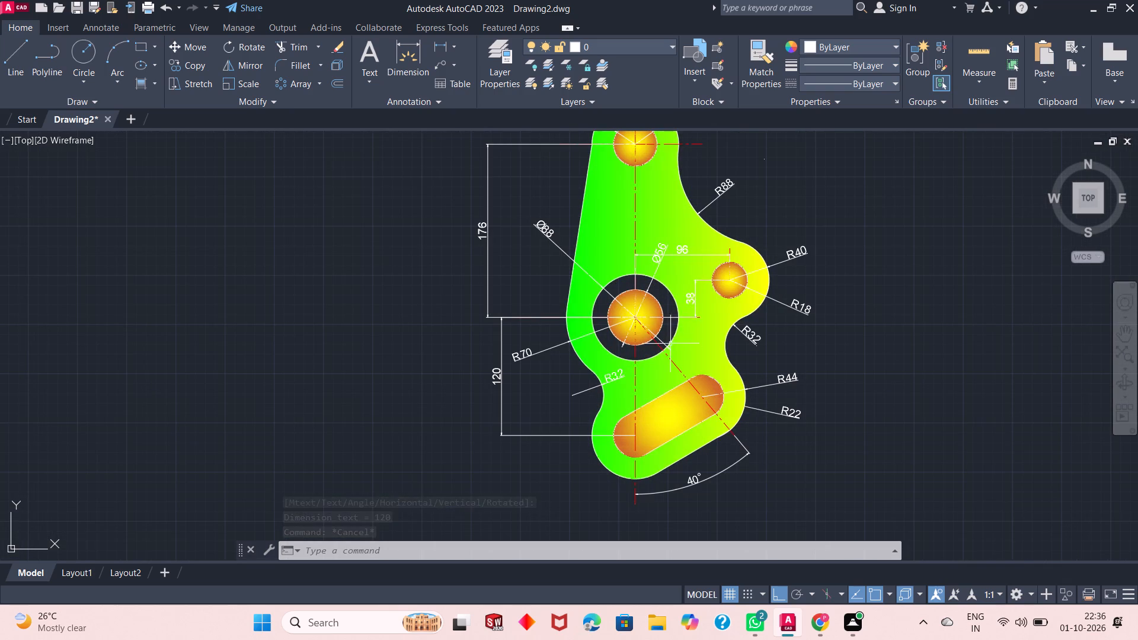
scroll(663, 375, "down", 1)
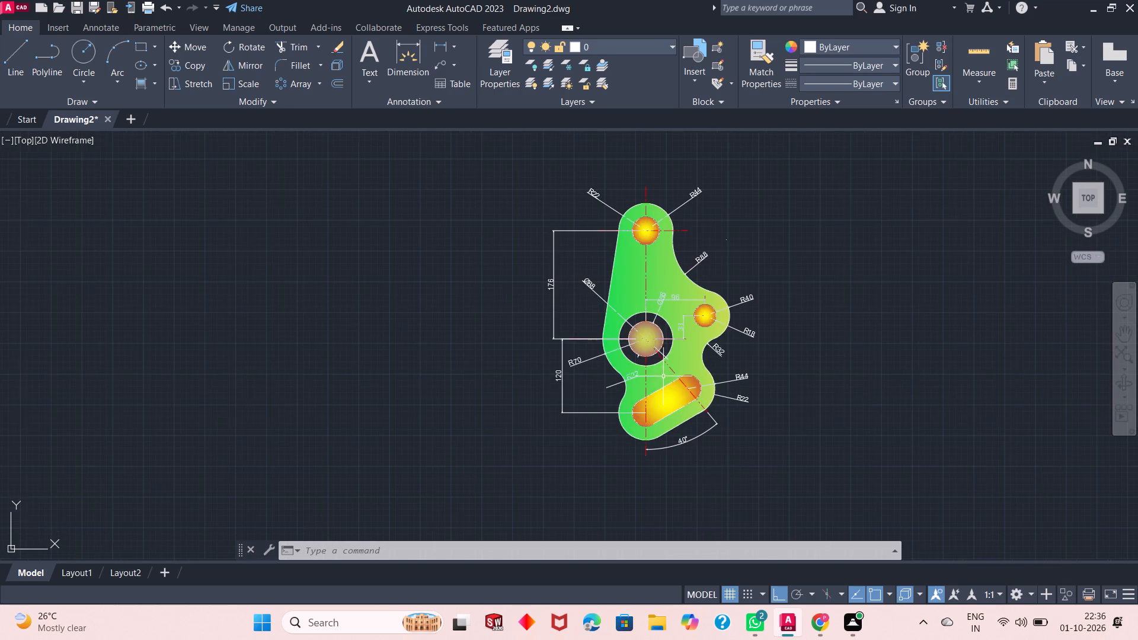
scroll(660, 327, "up", 1)
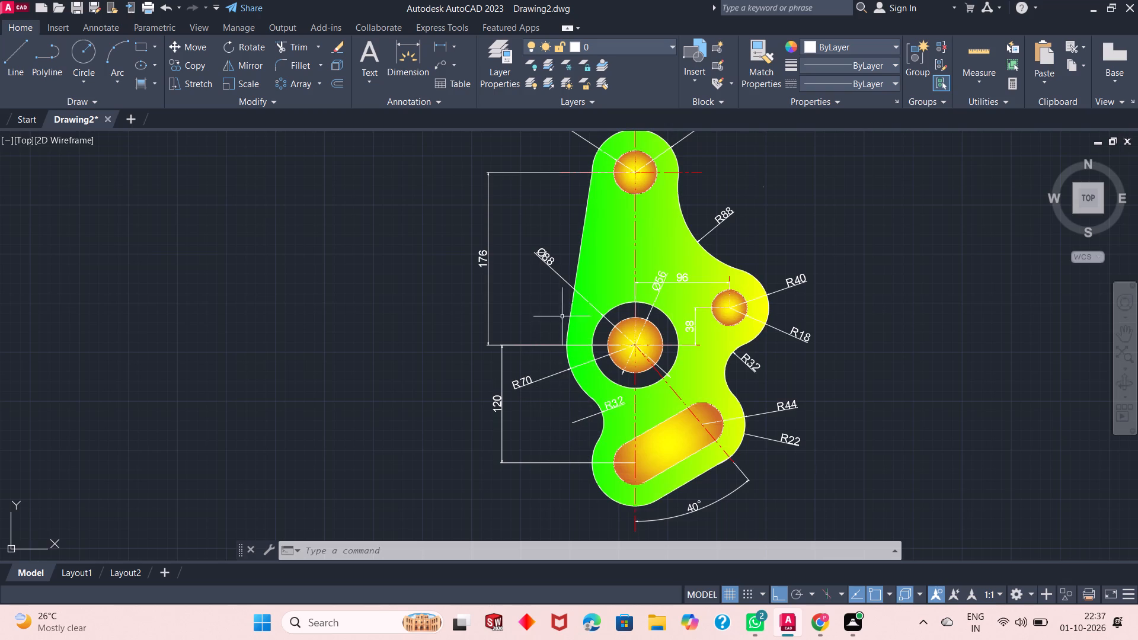
scroll(698, 363, "down", 1)
scroll(736, 369, "up", 1)
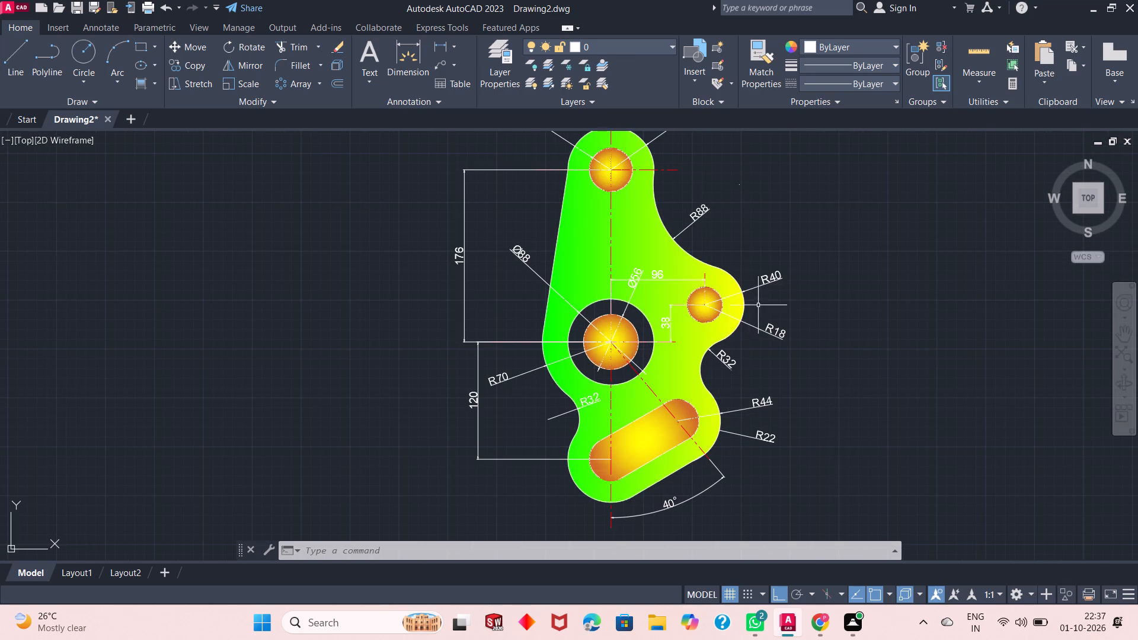
scroll(760, 364, "down", 1)
scroll(731, 344, "up", 1)
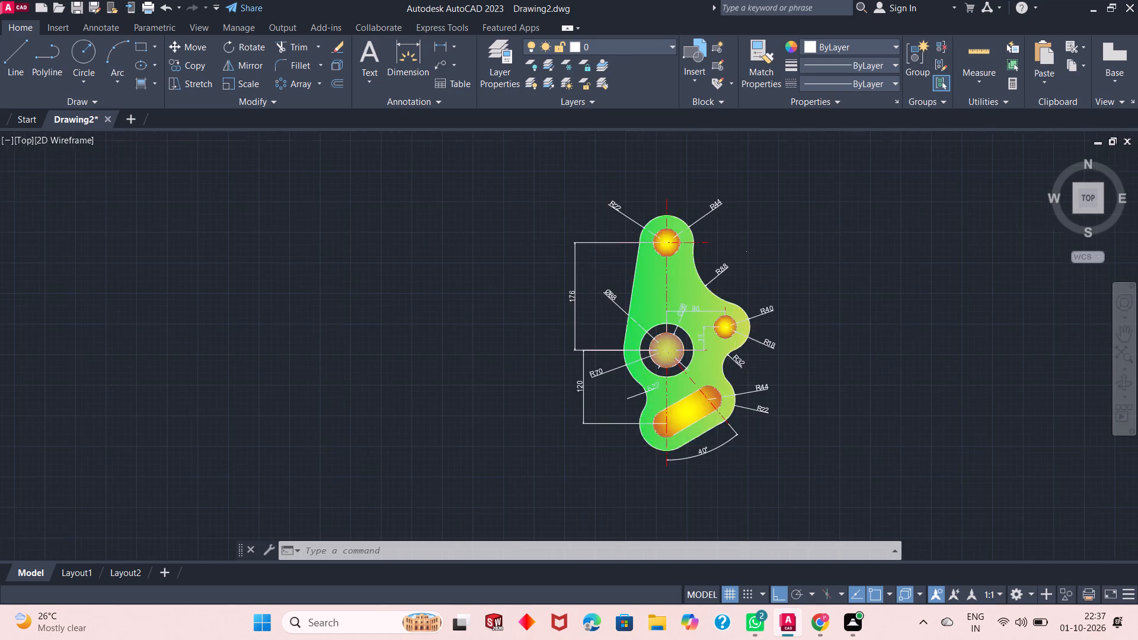
scroll(701, 331, "down", 1)
scroll(700, 331, "up", 1)
scroll(700, 331, "down", 1)
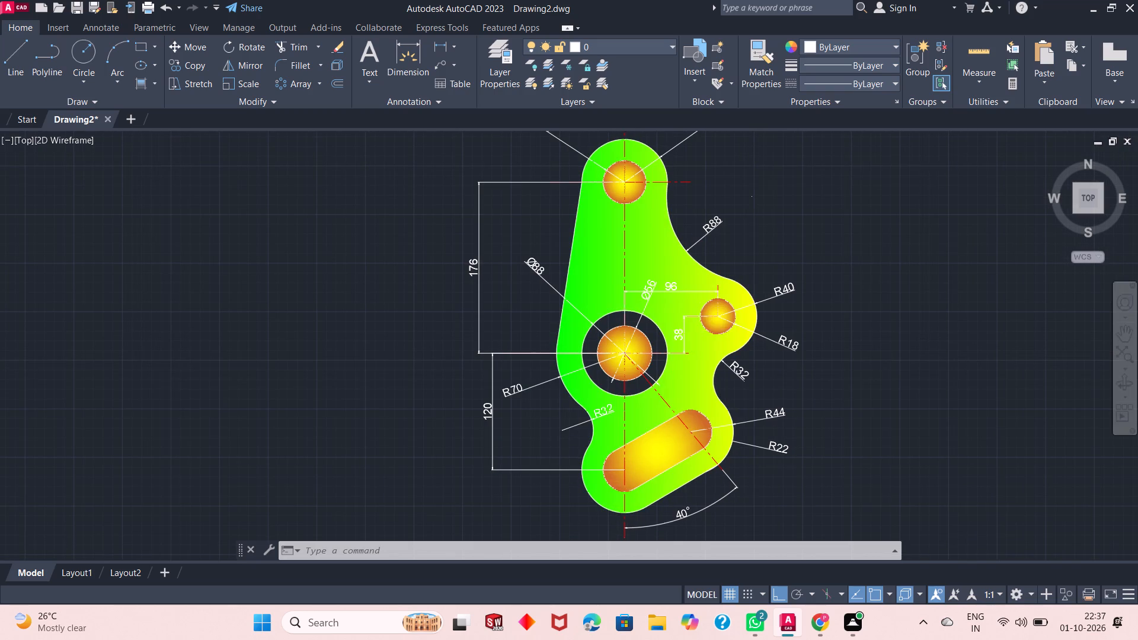
scroll(680, 327, "up", 1)
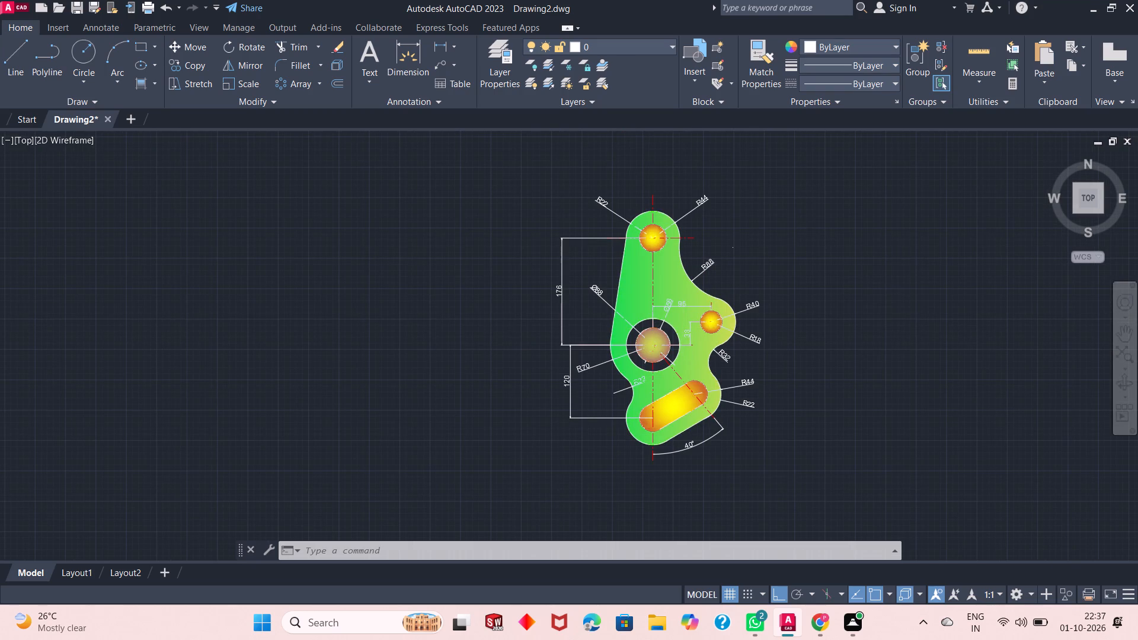
scroll(680, 321, "down", 1)
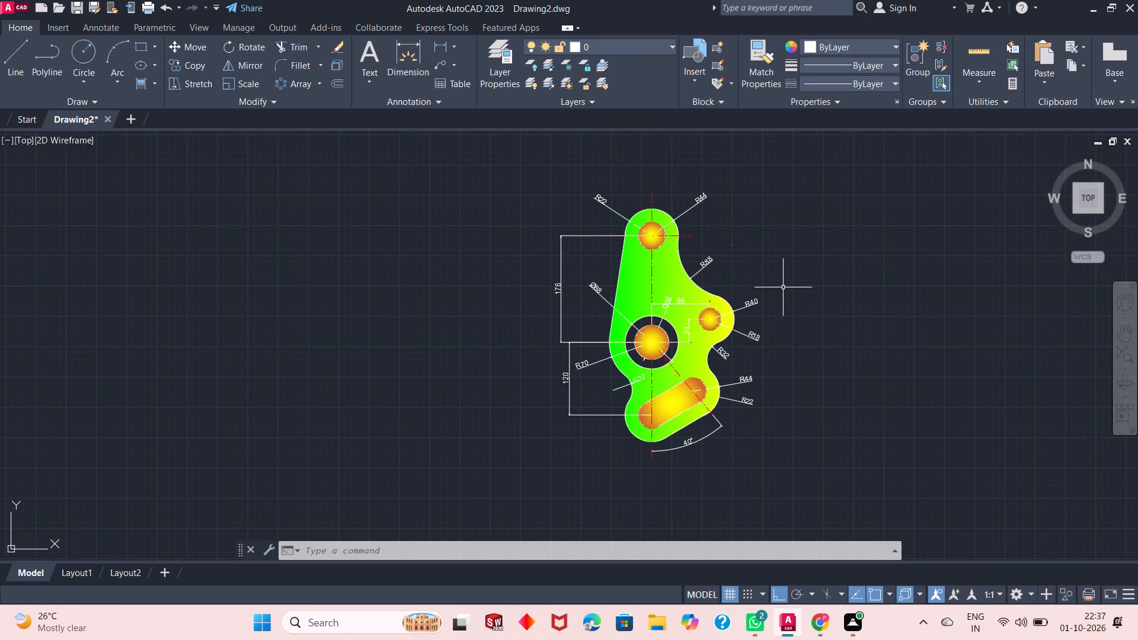
Turn off log file recording with LOGFILEOFF and check the entry in the command history.
left_click(366, 554)
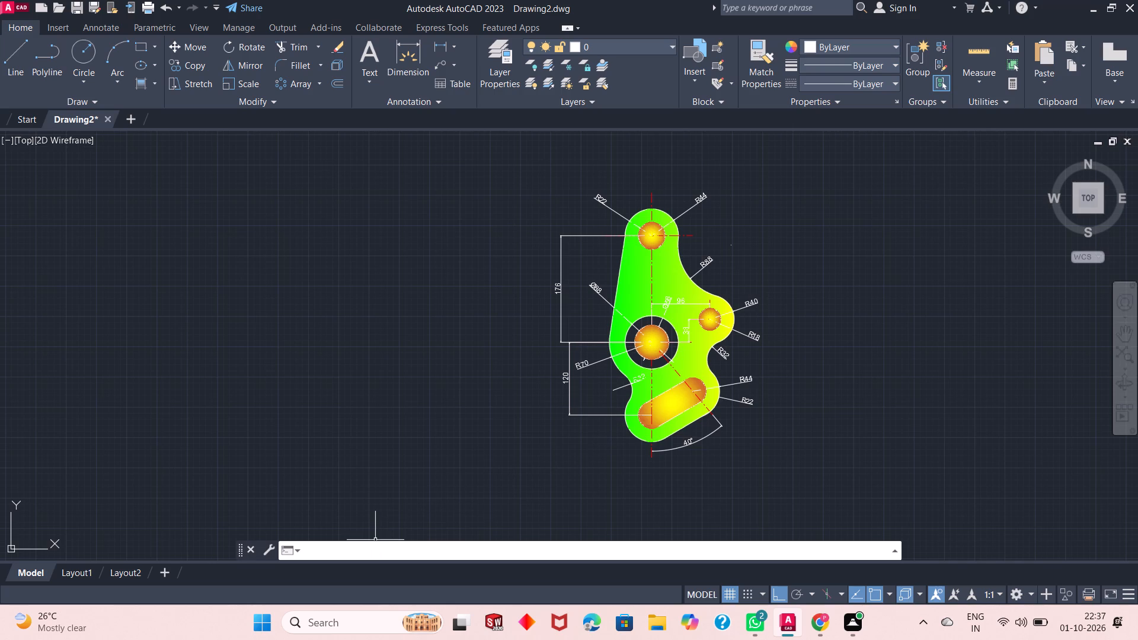
type("log")
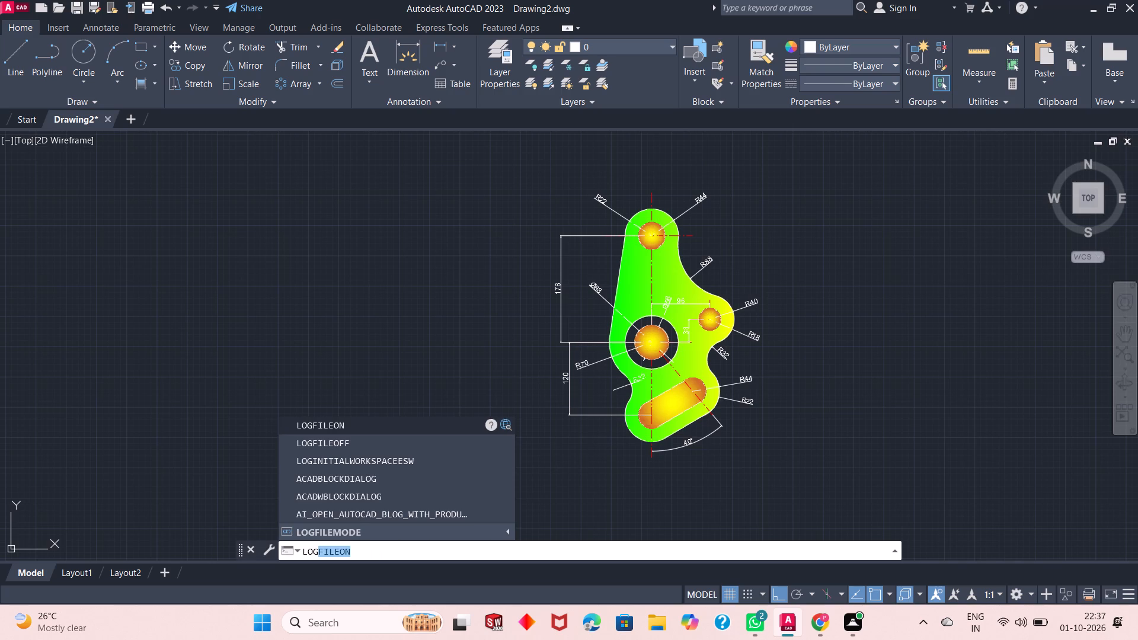
left_click(372, 444)
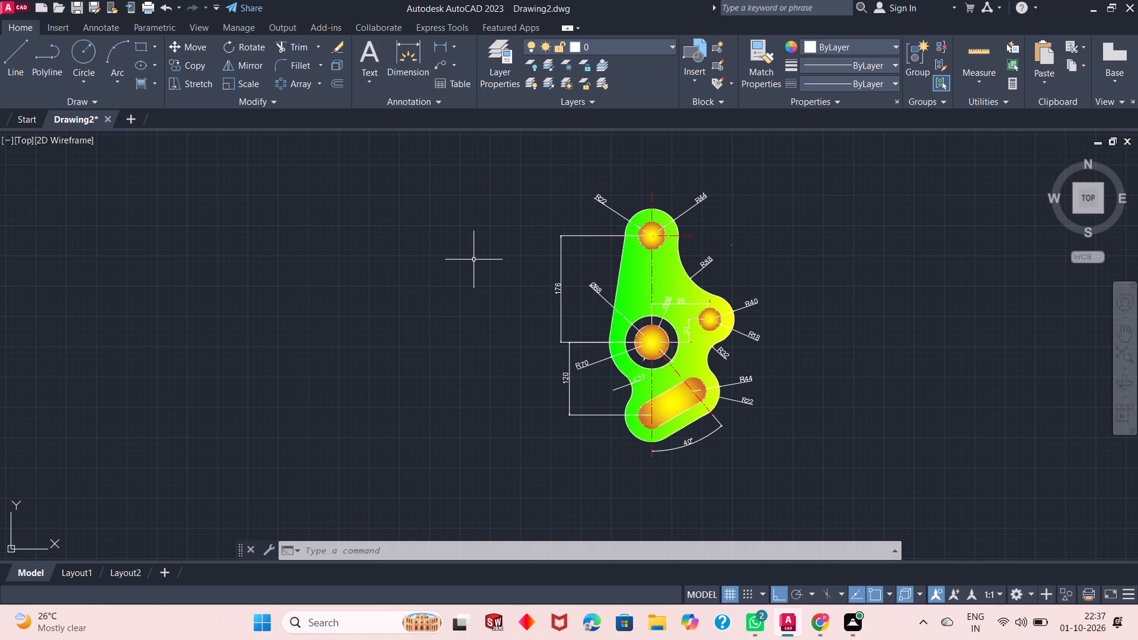
left_click(894, 553)
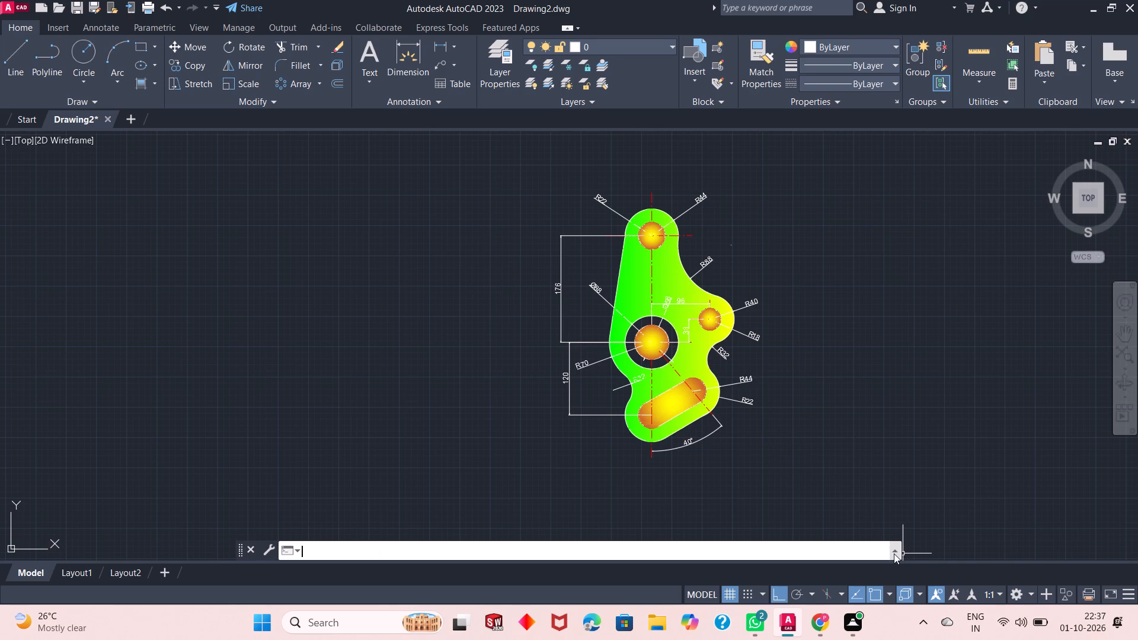
scroll(849, 514, "down", 1)
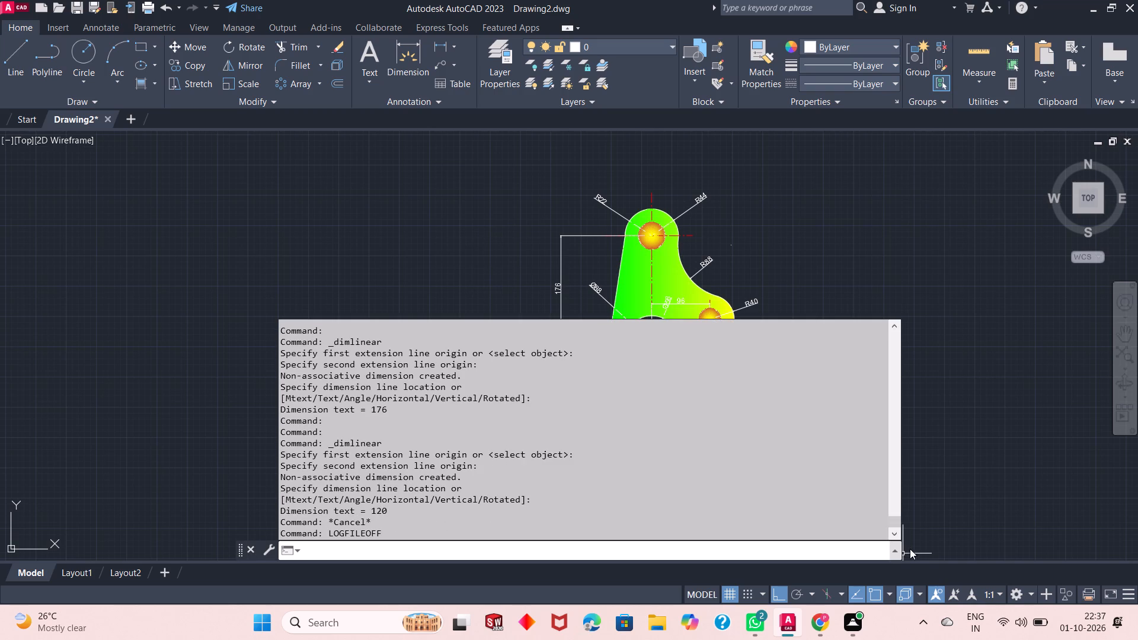
left_click(896, 549)
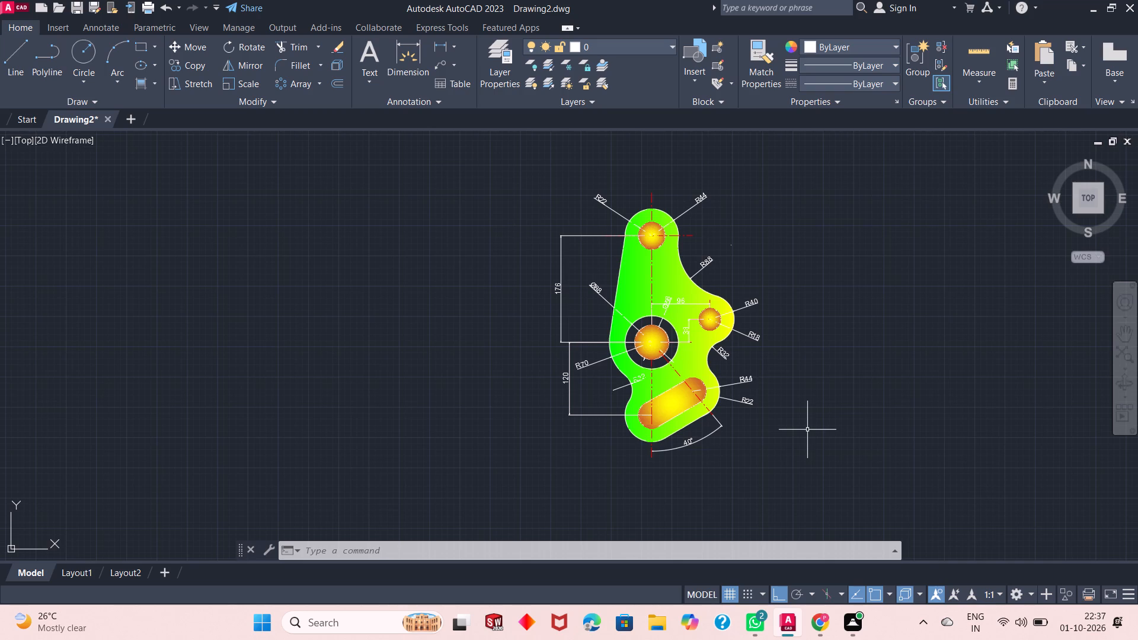
Save the drawing in the OneDrive folder under the file name "Adjustable support bracket".
key("ctrl+s")
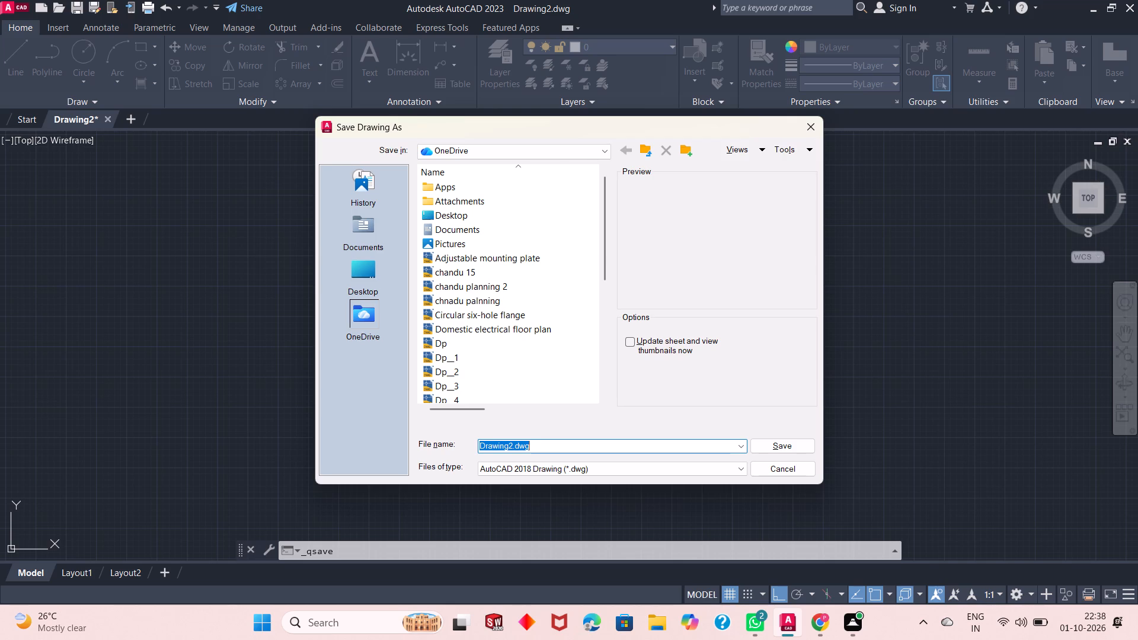
type("Adu")
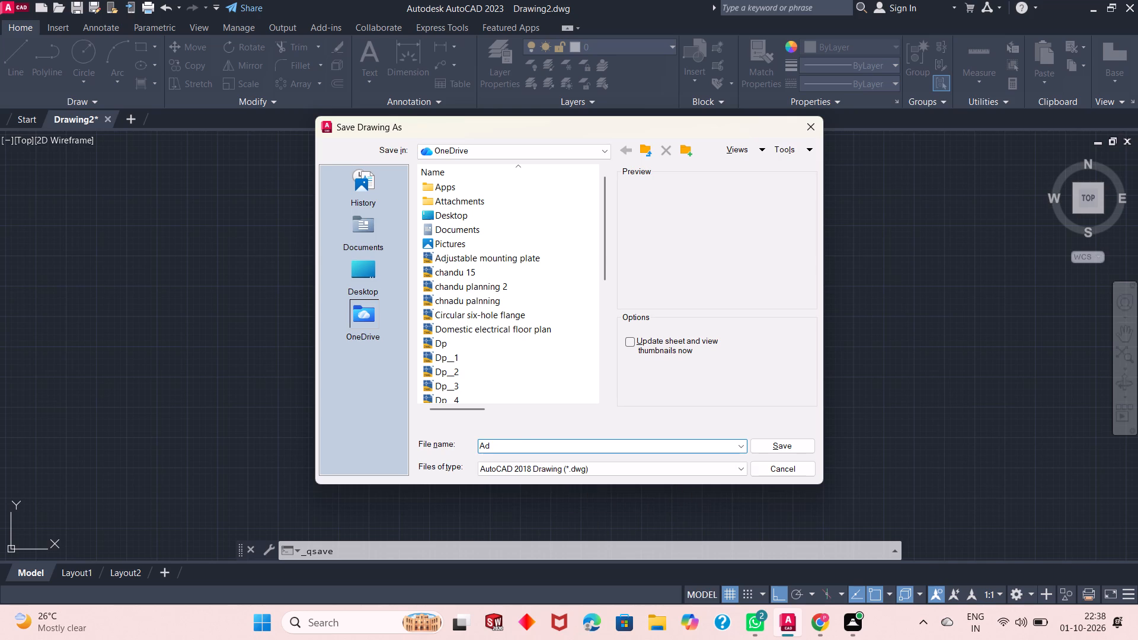
key("BackSpace")
type("justable")
key("space")
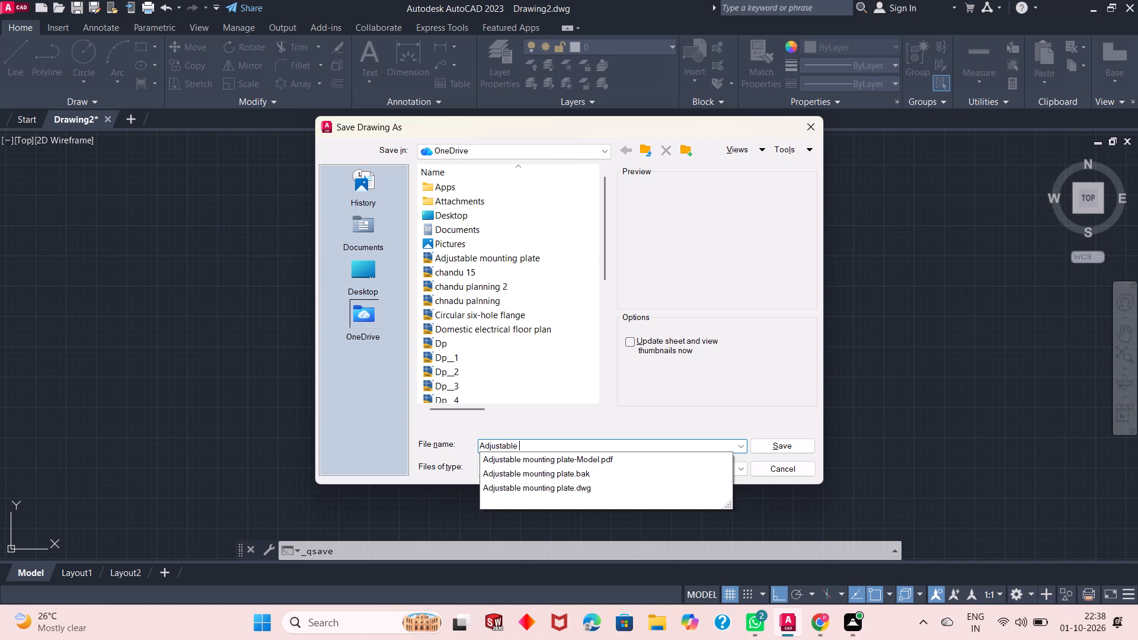
type("sup")
key("o")
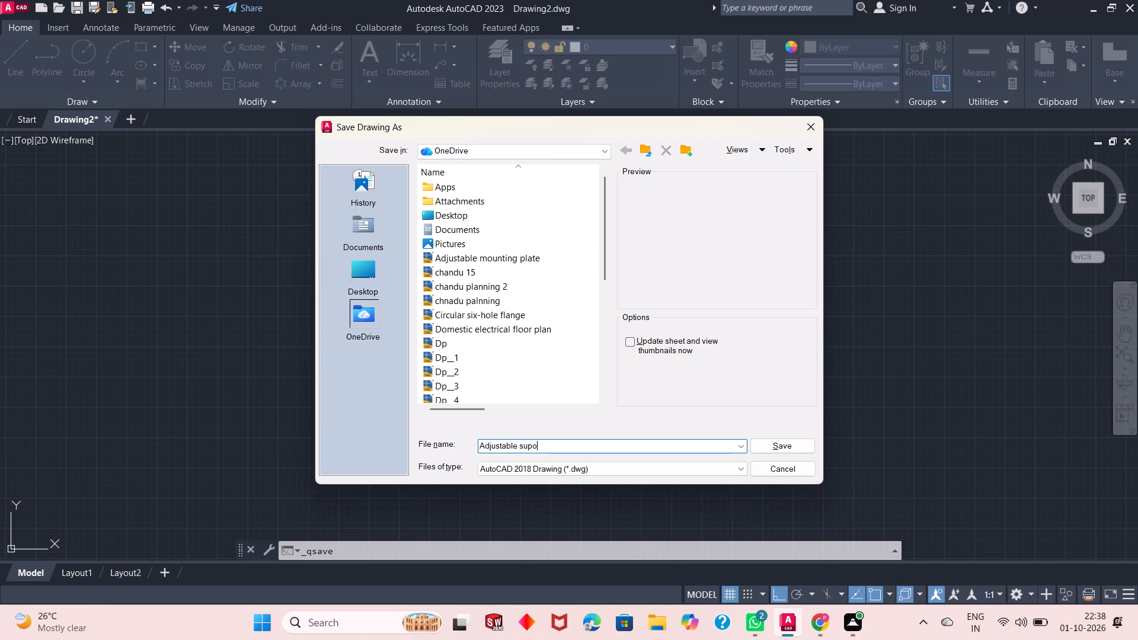
key("BackSpace")
type("port")
key("space")
type("bracket")
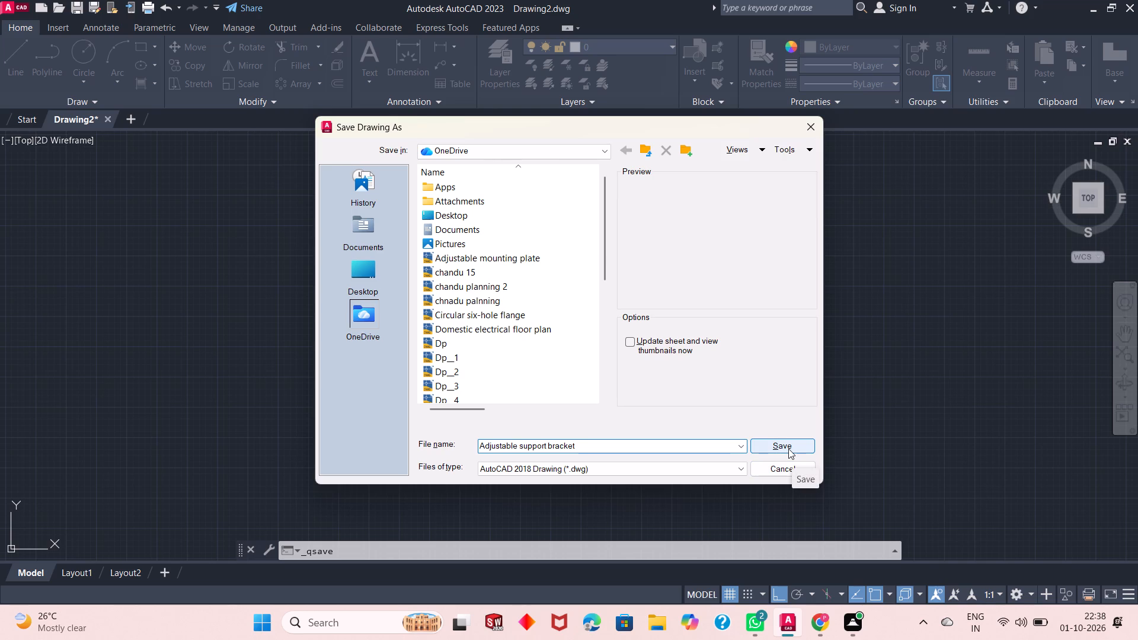
key("Left")
key("Left")
key("Left")
key("Left")
key("Left")
key("Left")
key("Left")
key("space")
left_click(656, 444)
left_click(369, 277)
left_click(369, 322)
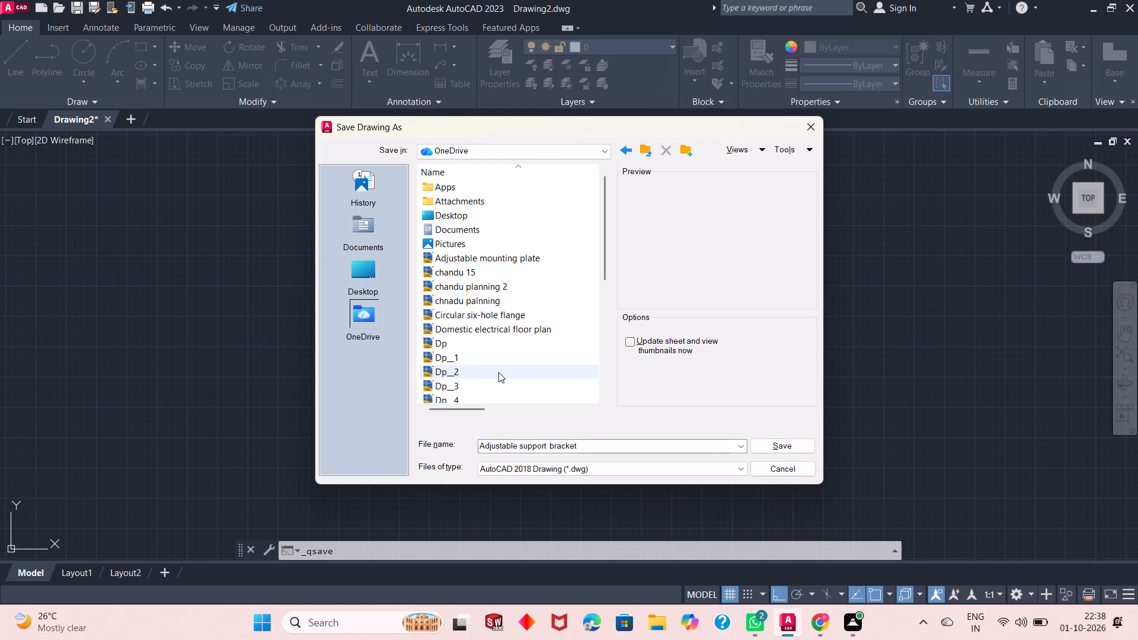
scroll(513, 309, "down", 2)
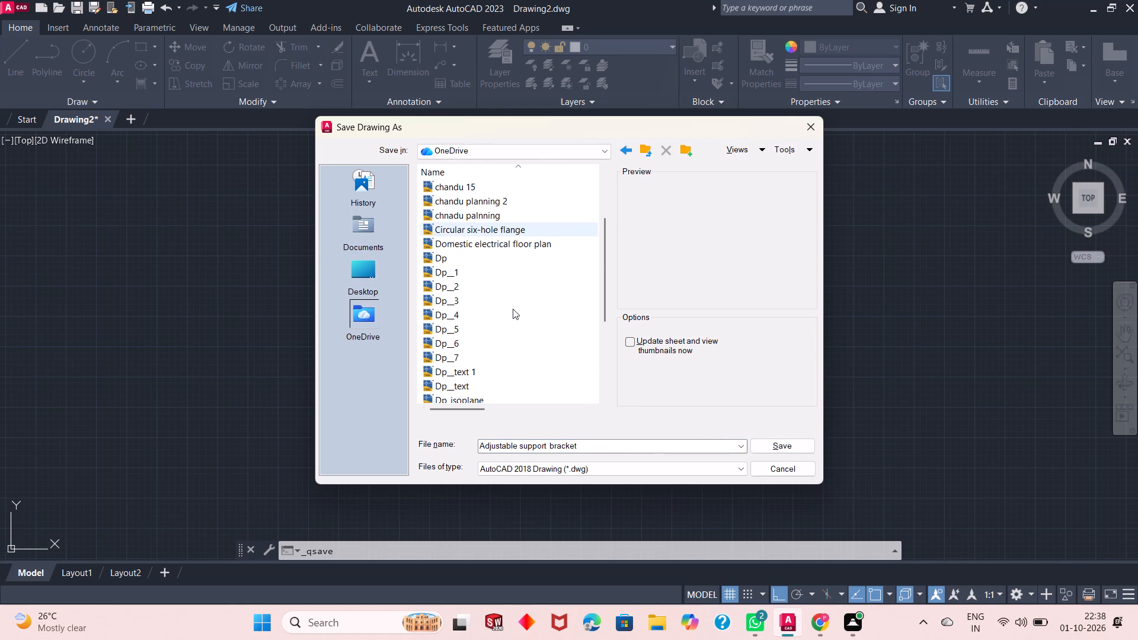
scroll(513, 309, "up", 4)
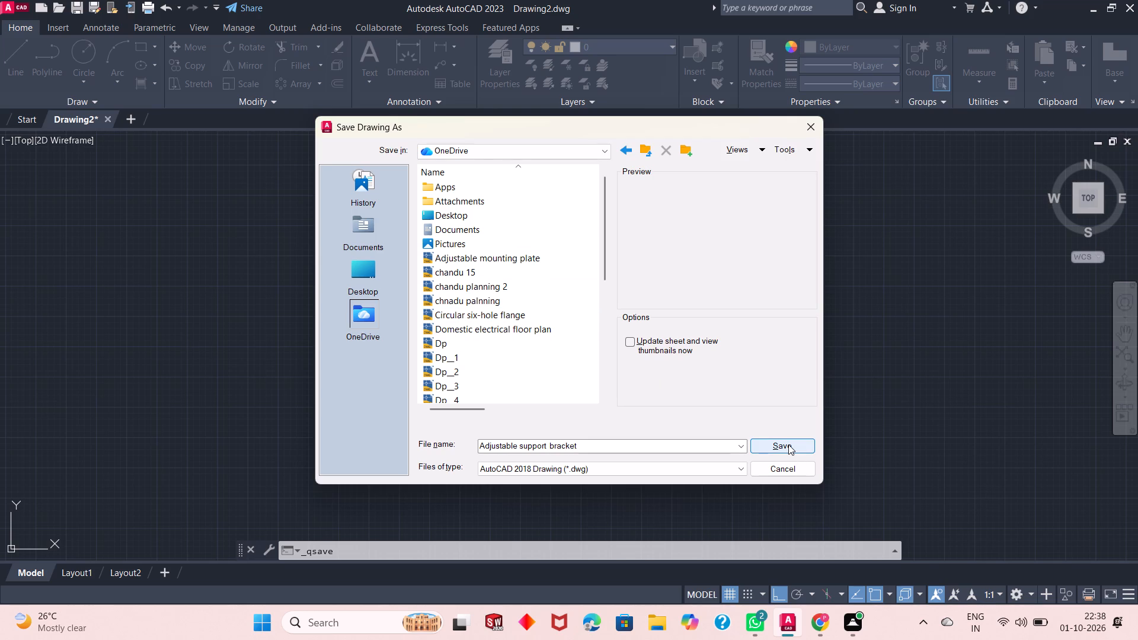
left_click(788, 444)
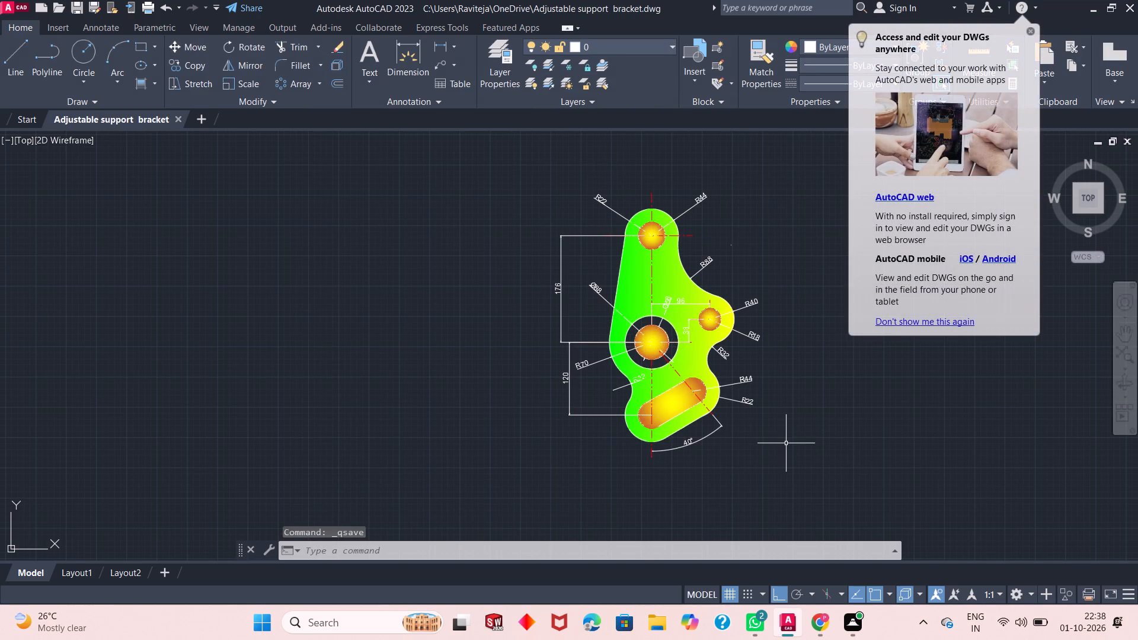
left_click(1032, 35)
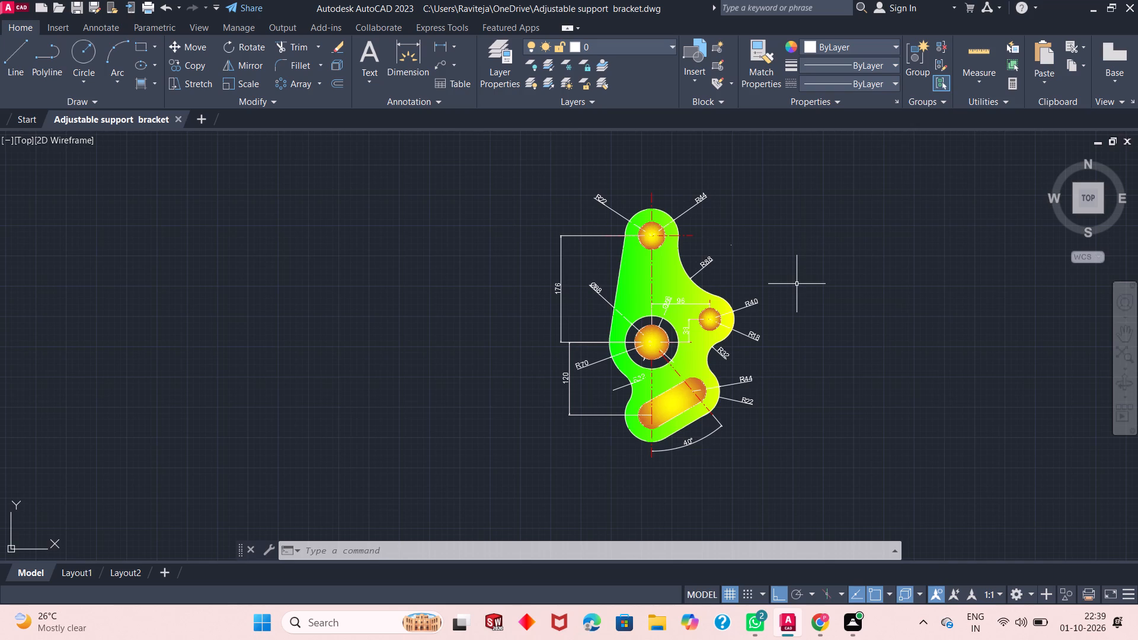
Set up a plot with DWG To PDF.pc3, ISO expand A4 (297.00 x 210.00 MM) paper, landscape orientation and a centred plot.
type("plo")
key("Return")
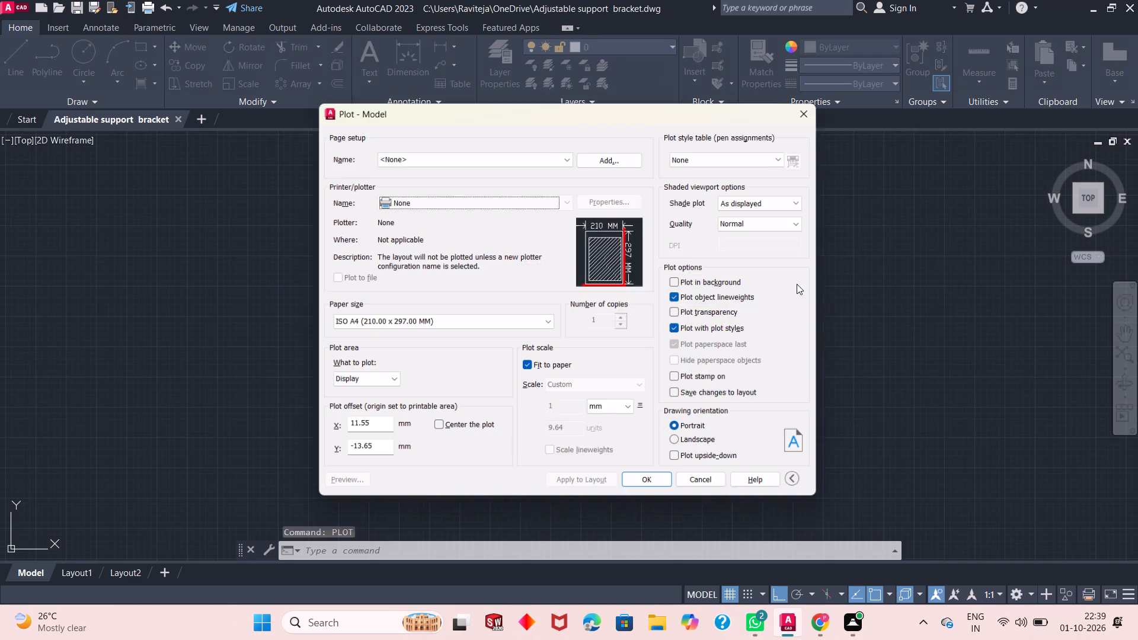
left_click(485, 201)
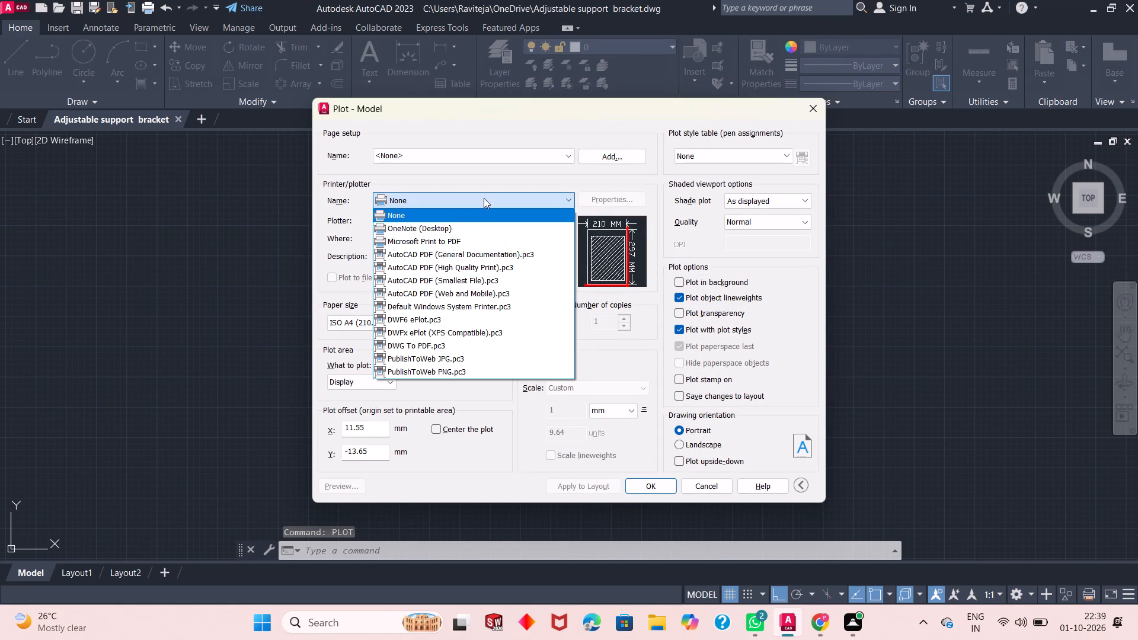
left_click(490, 344)
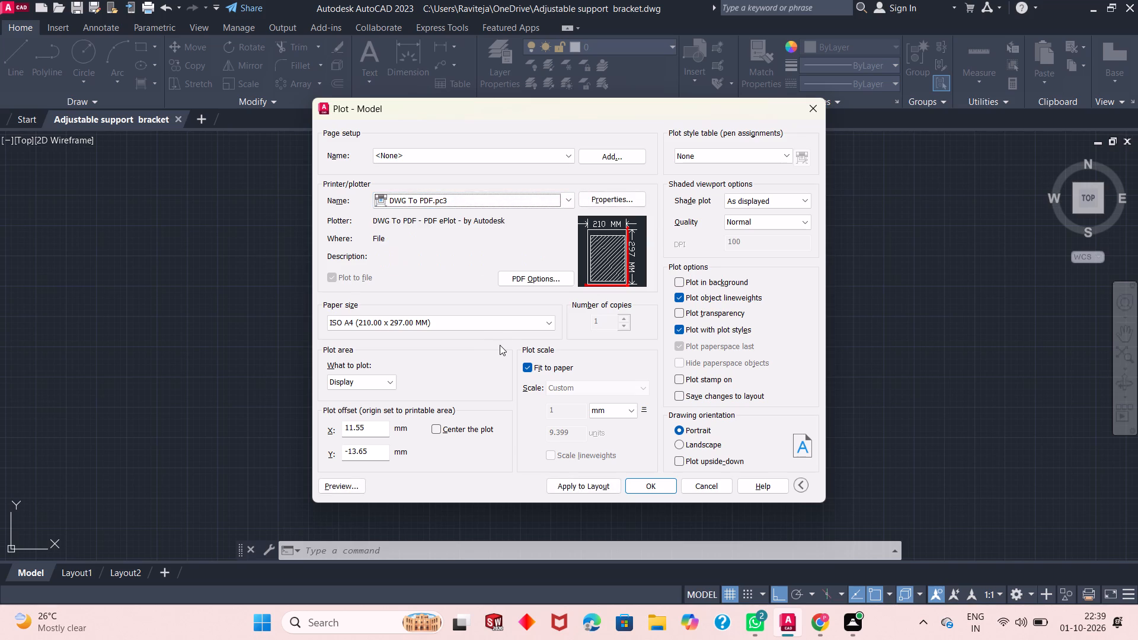
left_click(474, 327)
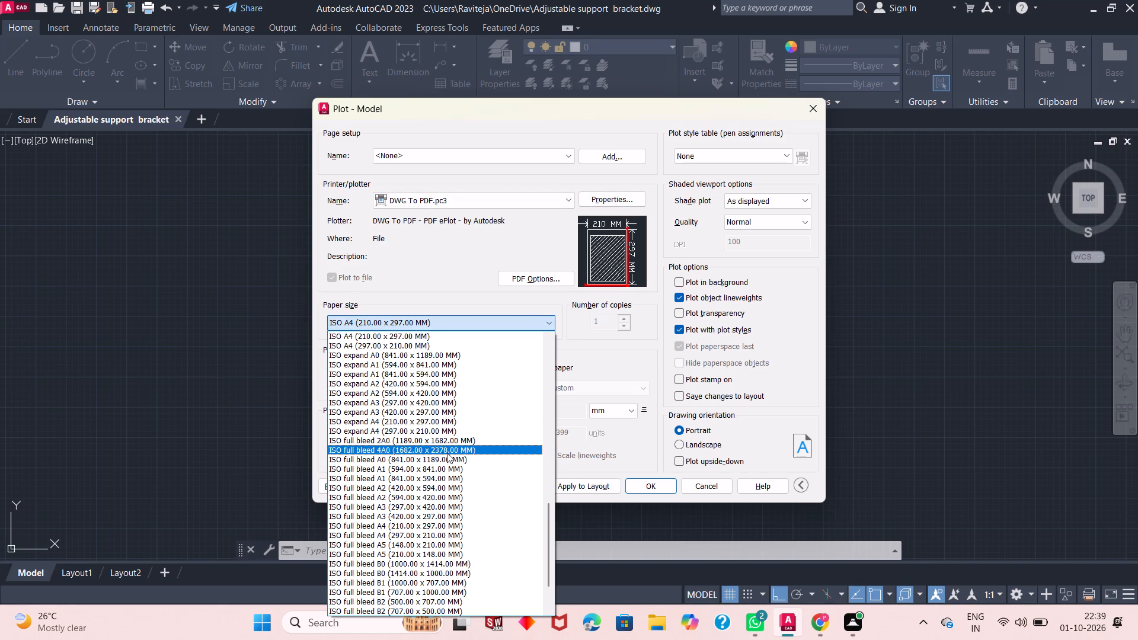
left_click(407, 429)
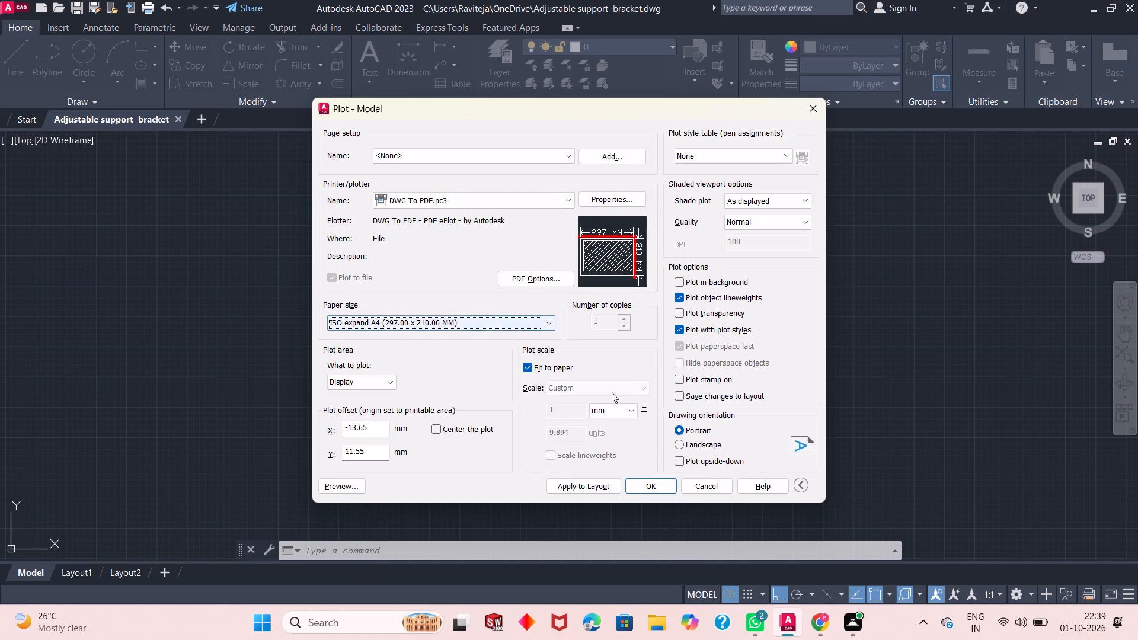
left_click(702, 447)
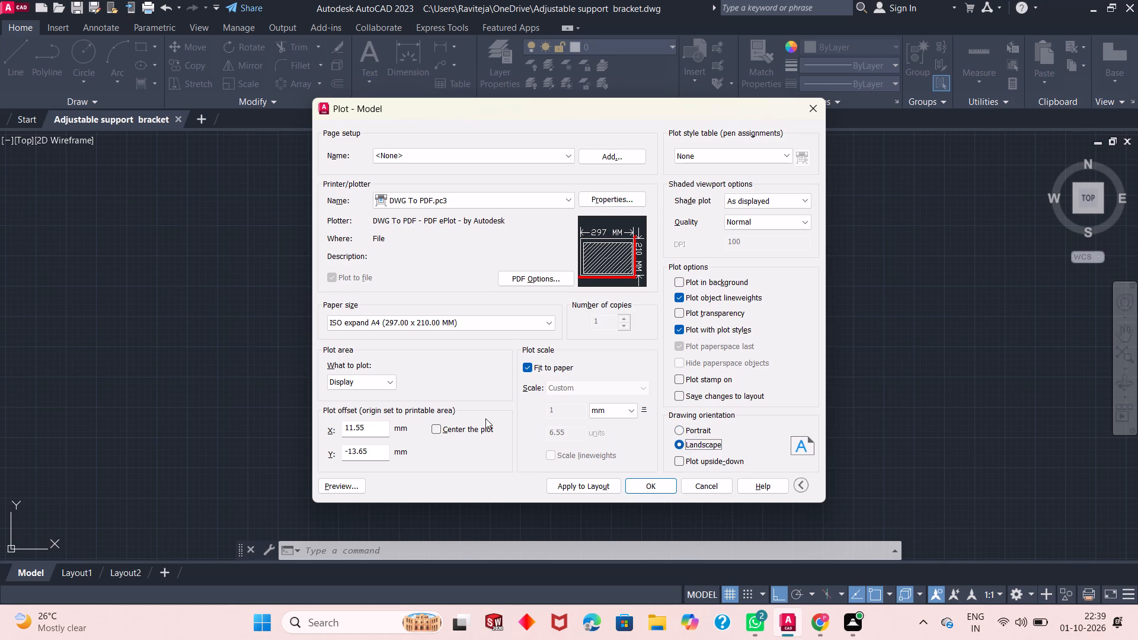
left_click(440, 431)
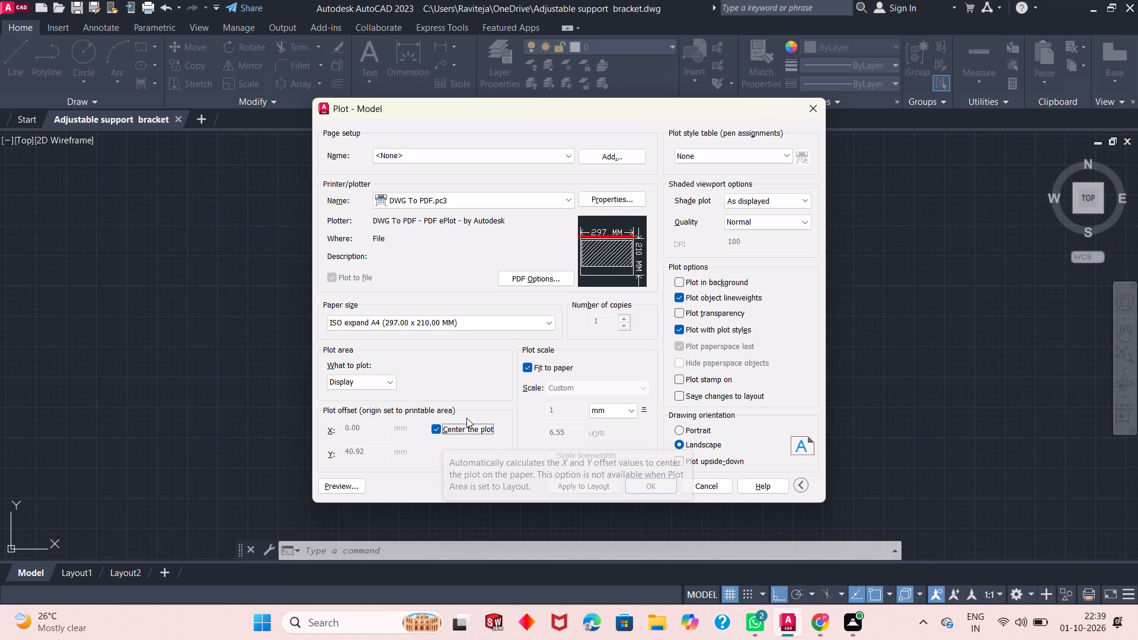
Set the plot area to a window enclosing the whole dimensioned part with a margin around it.
left_click(377, 380)
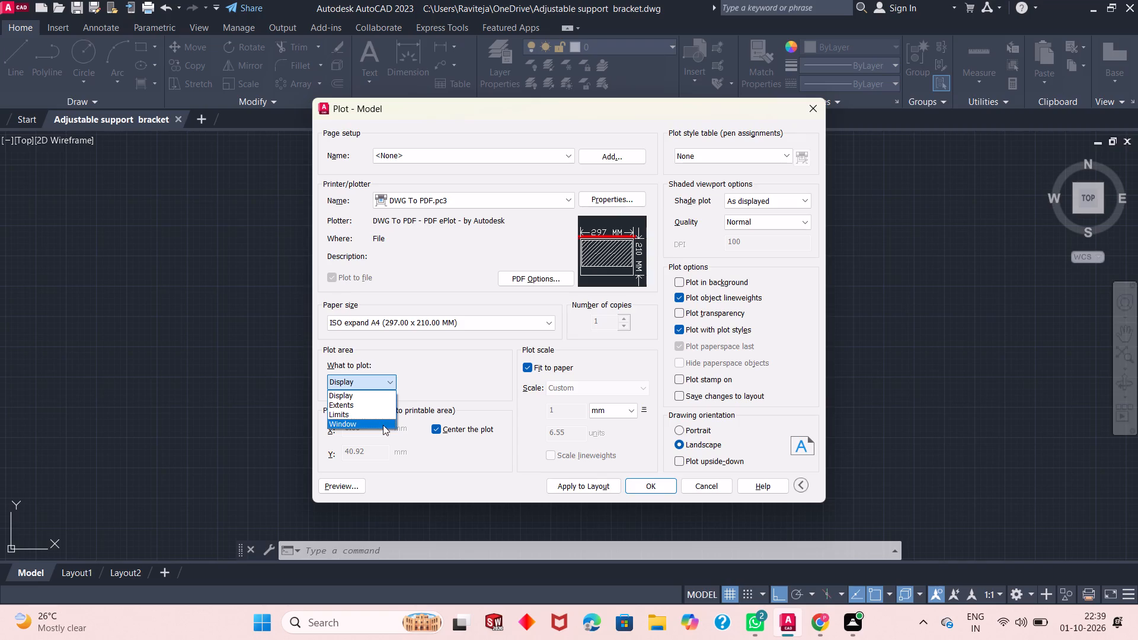
left_click(383, 423)
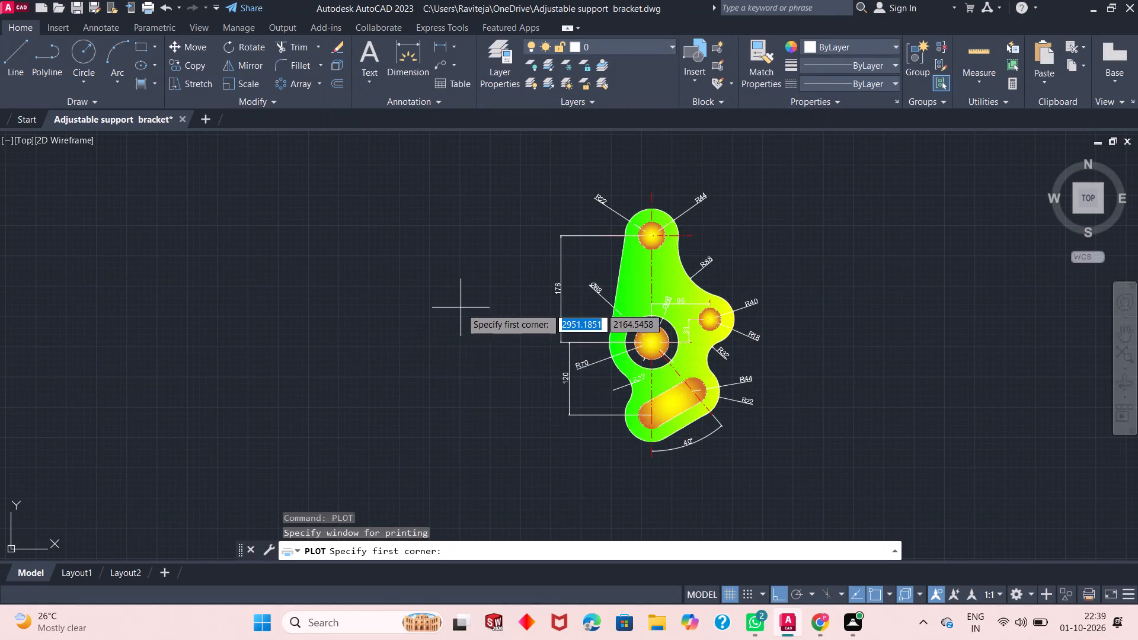
left_click(467, 165)
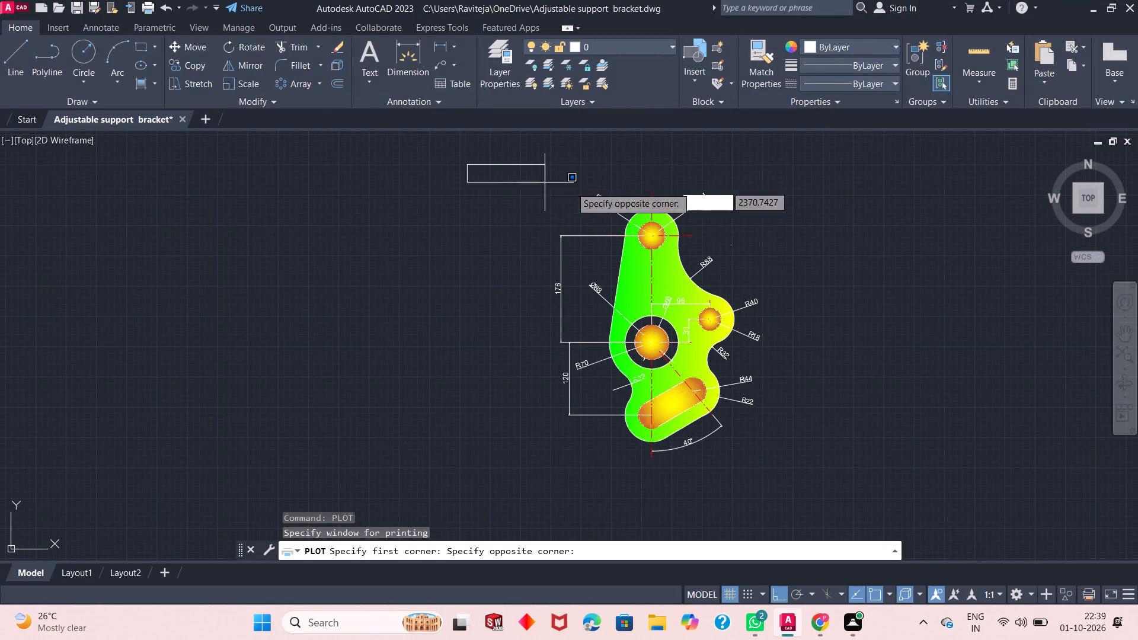
left_click(835, 505)
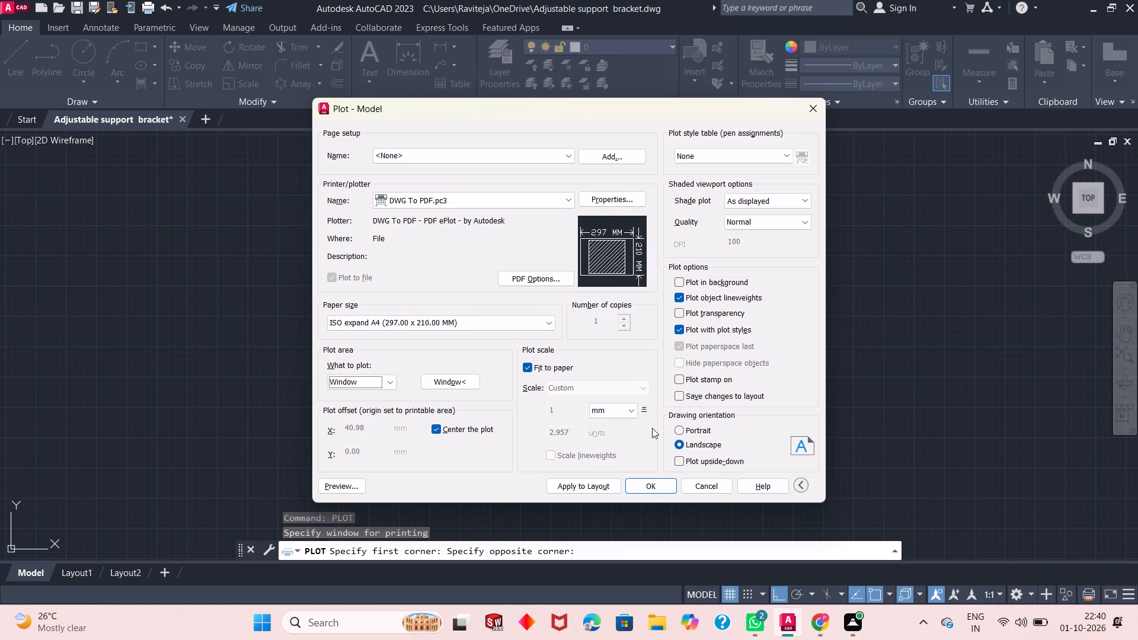
Plot the drawing to "Adjustable support bracket-Model.pdf" in the OneDrive folder and close the opened PDF.
left_click(642, 486)
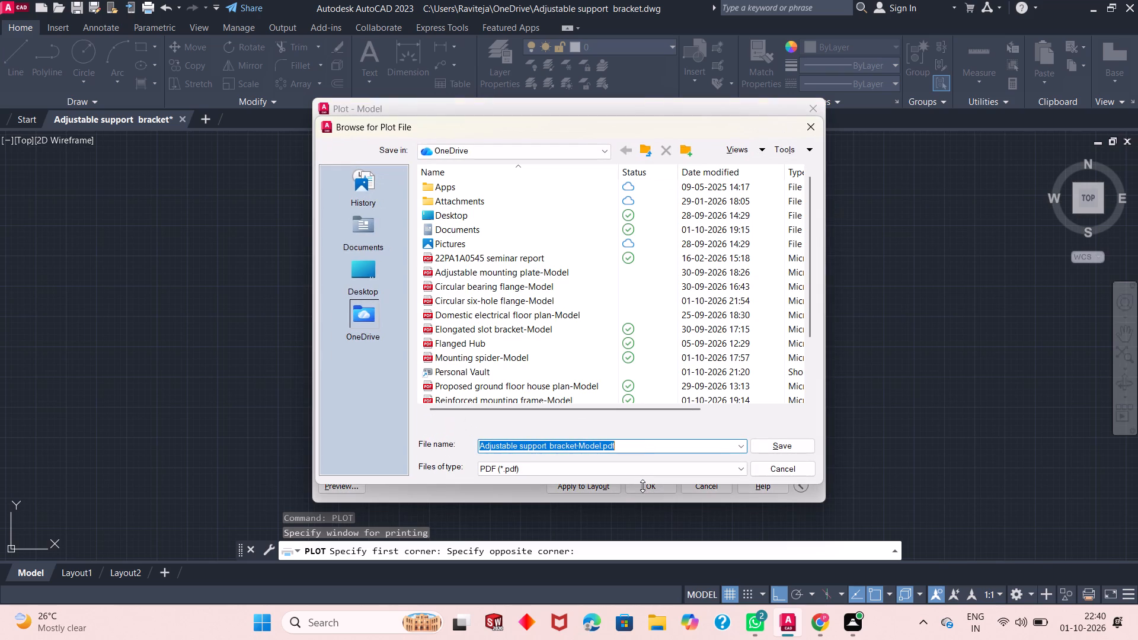
left_click(360, 311)
left_click(360, 313)
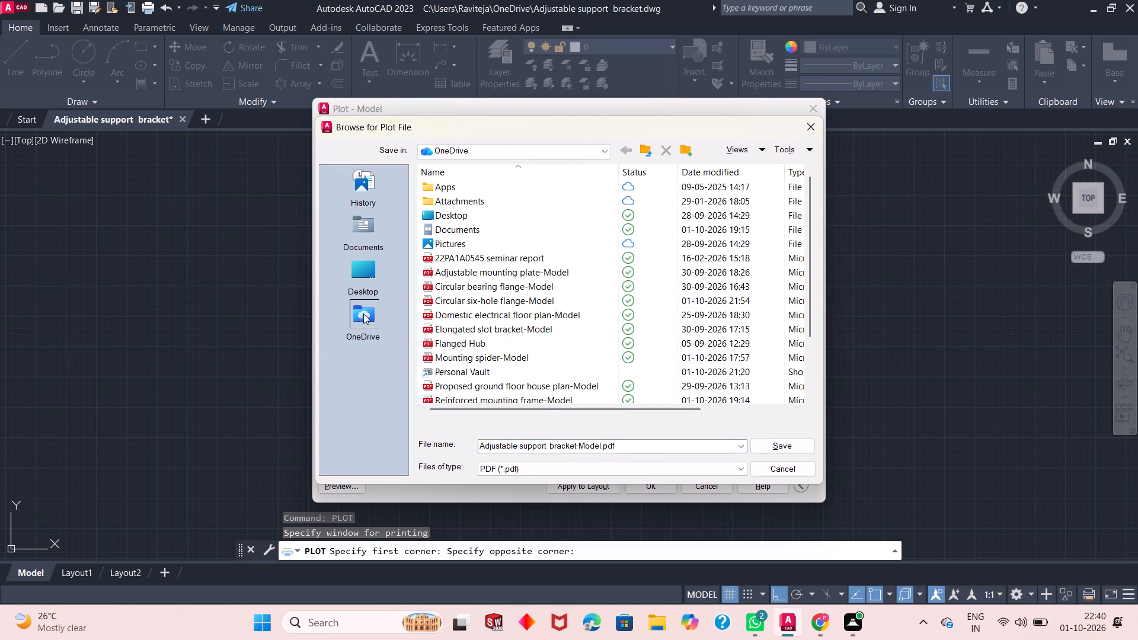
left_click(769, 443)
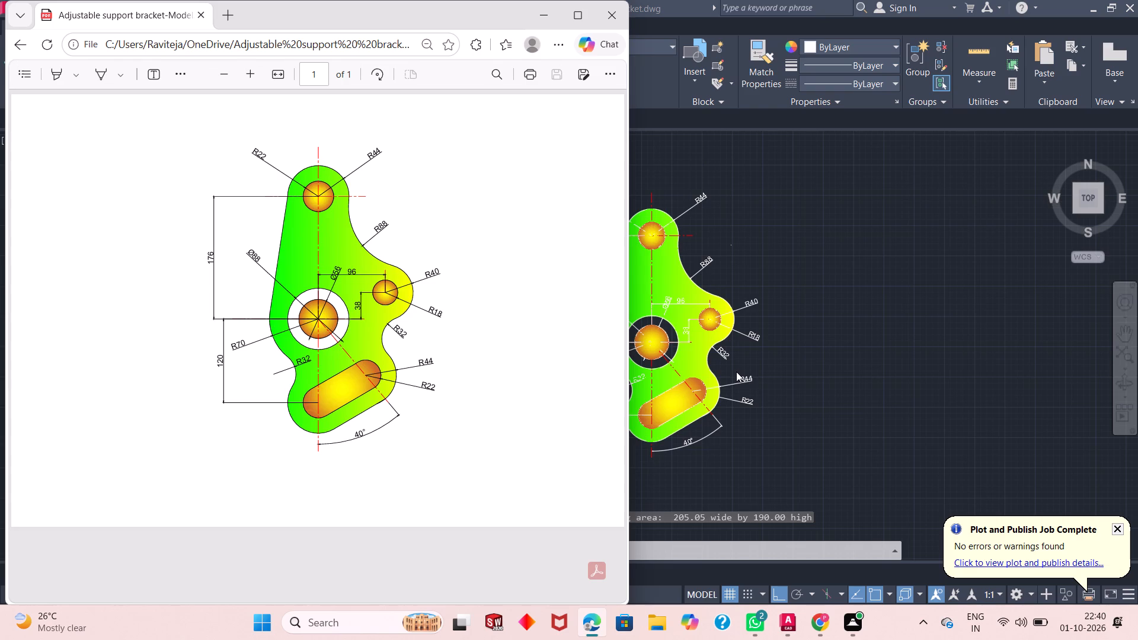
left_click(610, 17)
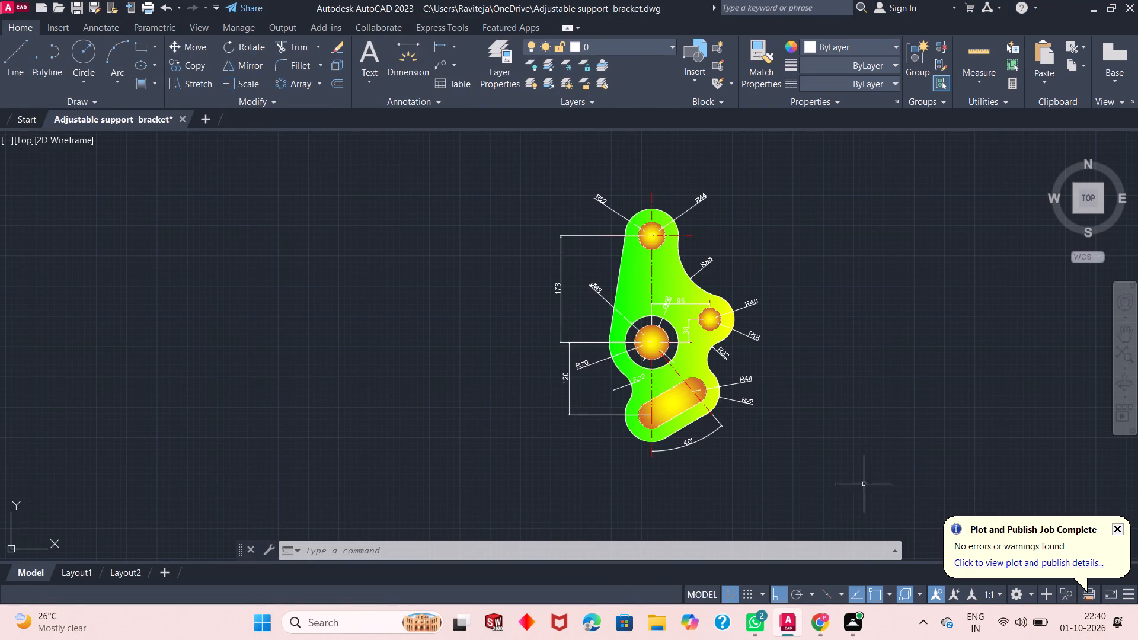